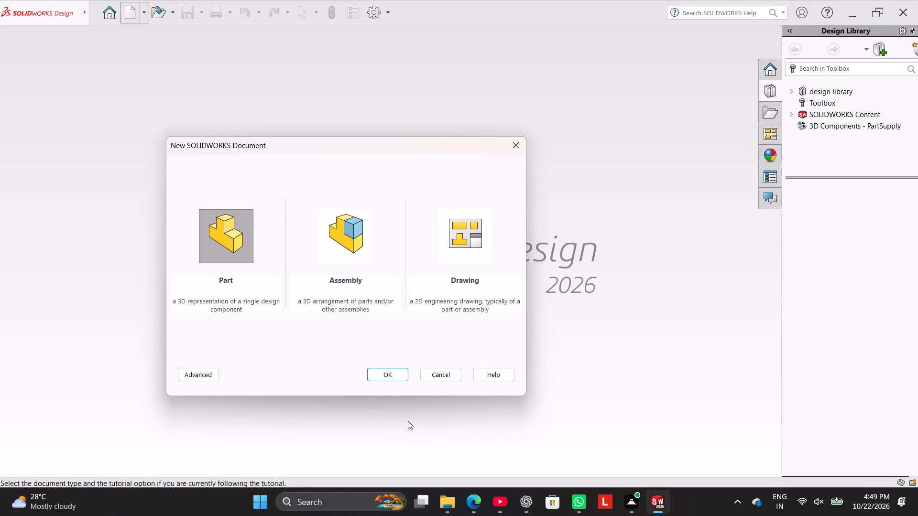
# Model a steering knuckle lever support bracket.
# Create a new part document.
pyautogui.click(393, 376)
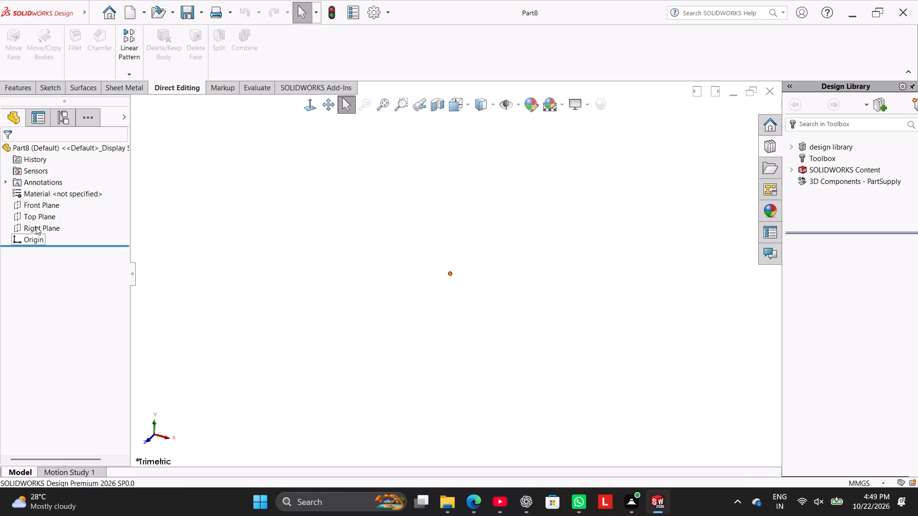
# Open a sketch on the Front Plane, viewed face-on, with the Centerline tool active.
pyautogui.click(44, 200)
pyautogui.click(57, 187)
pyautogui.click(234, 274)
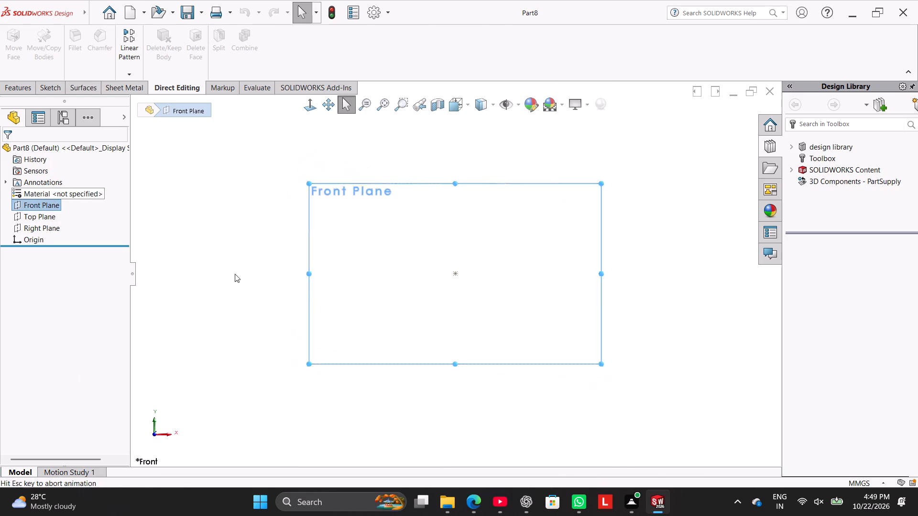
pyautogui.click(88, 33)
pyautogui.click(98, 59)
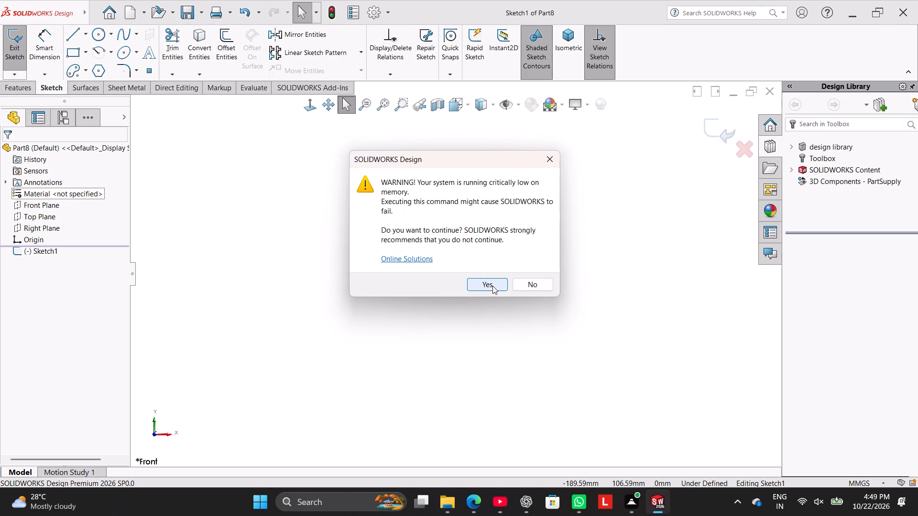
pyautogui.click(492, 286)
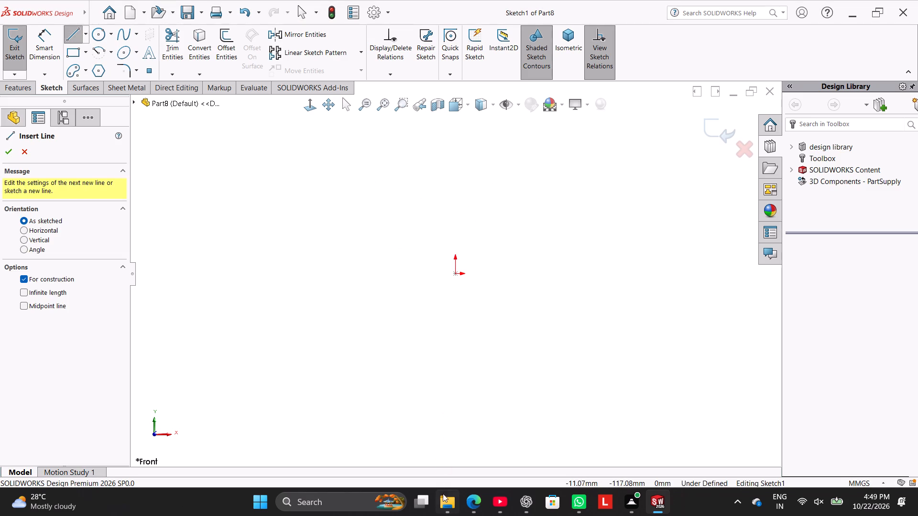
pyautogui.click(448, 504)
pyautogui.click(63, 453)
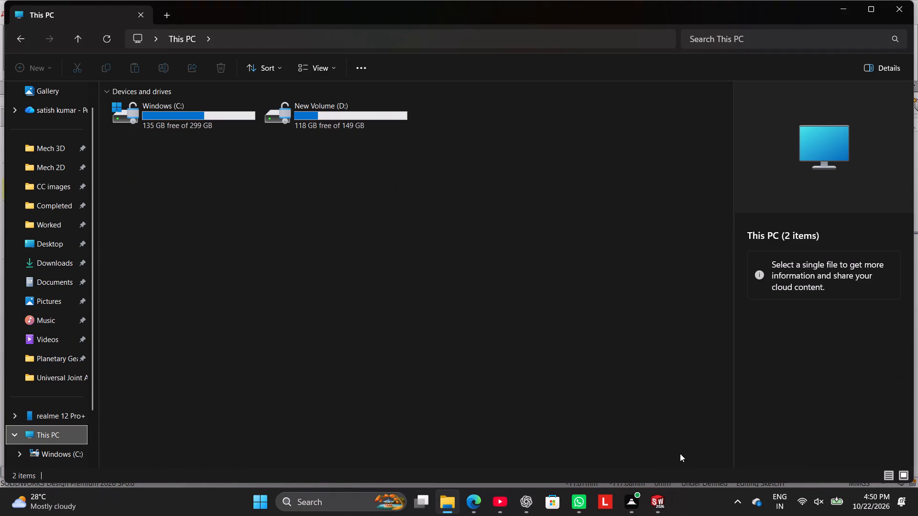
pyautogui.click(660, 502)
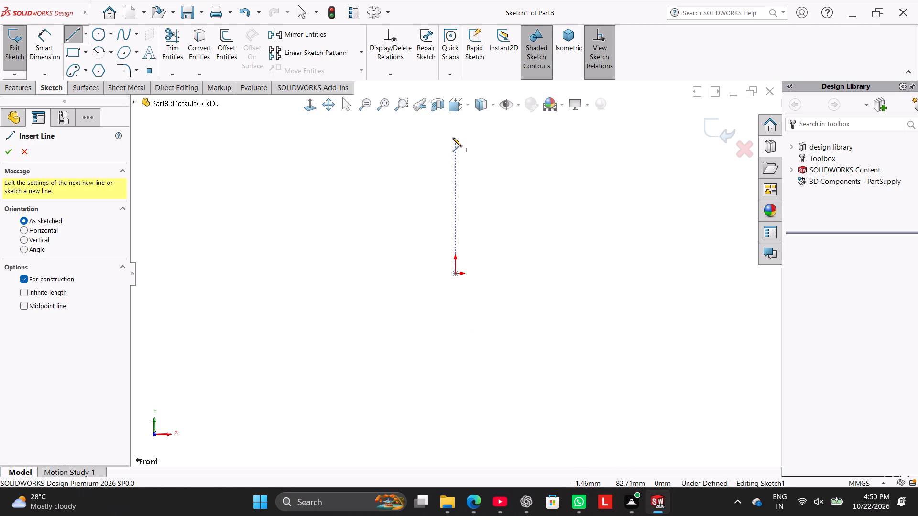
# Draw a vertical centerline about 83 mm long that ends at the origin.
pyautogui.click(453, 138)
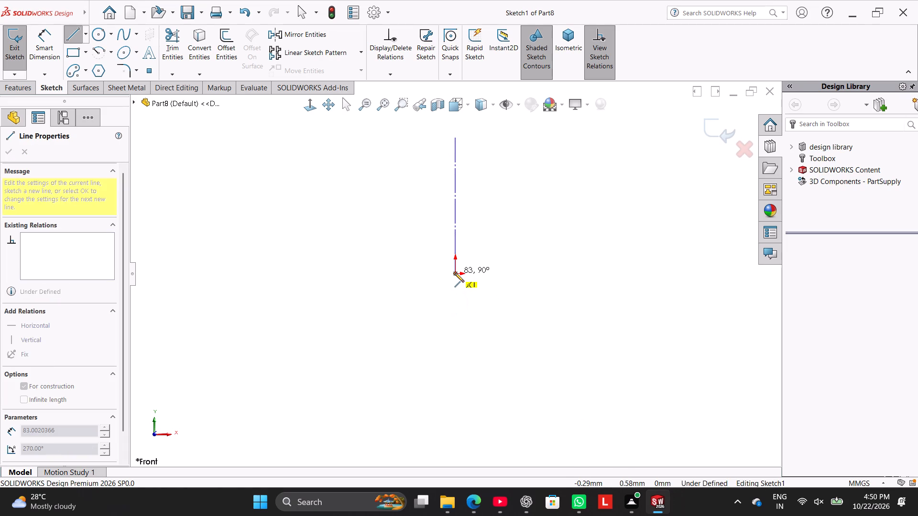
pyautogui.click(455, 273)
pyautogui.rightClick(376, 272)
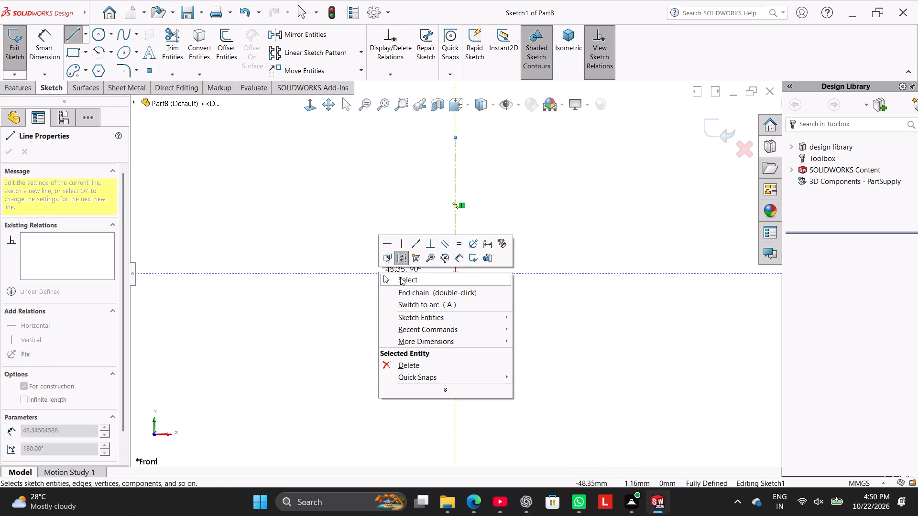
pyautogui.click(401, 278)
# Sketch the profile's outer side from the origin: horizontal base, vertical wall, outward slope, short step, horizontal ledge and a vertical edge about 32 mm high.
pyautogui.scroll(1, 513, 185)
pyautogui.scroll(1, 435, 157)
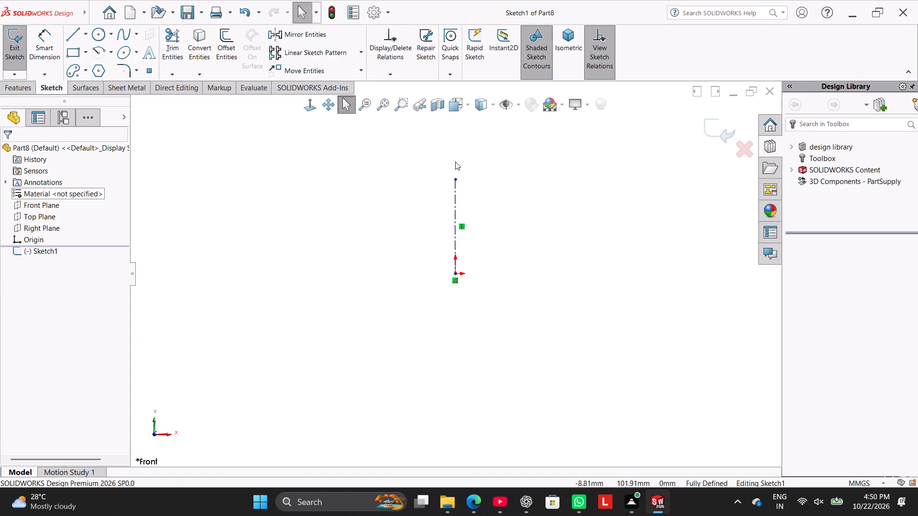
pyautogui.scroll(-3, 476, 173)
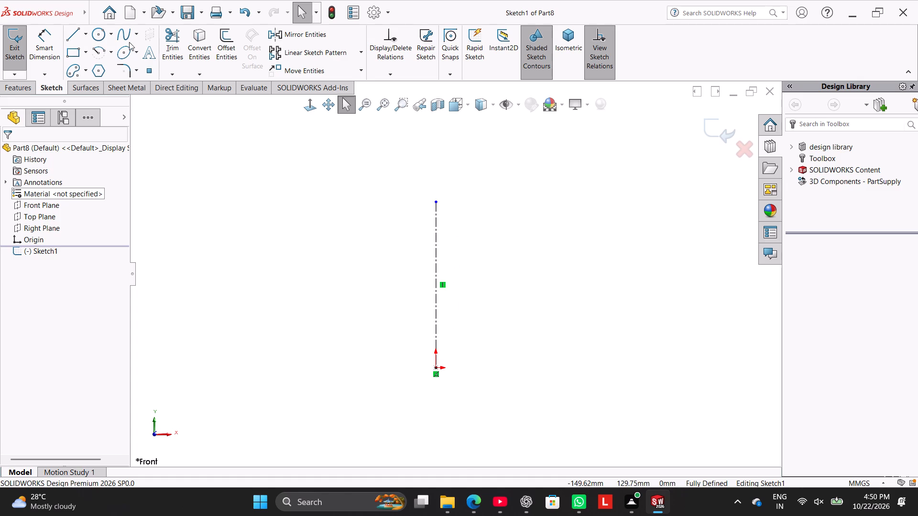
pyautogui.click(75, 33)
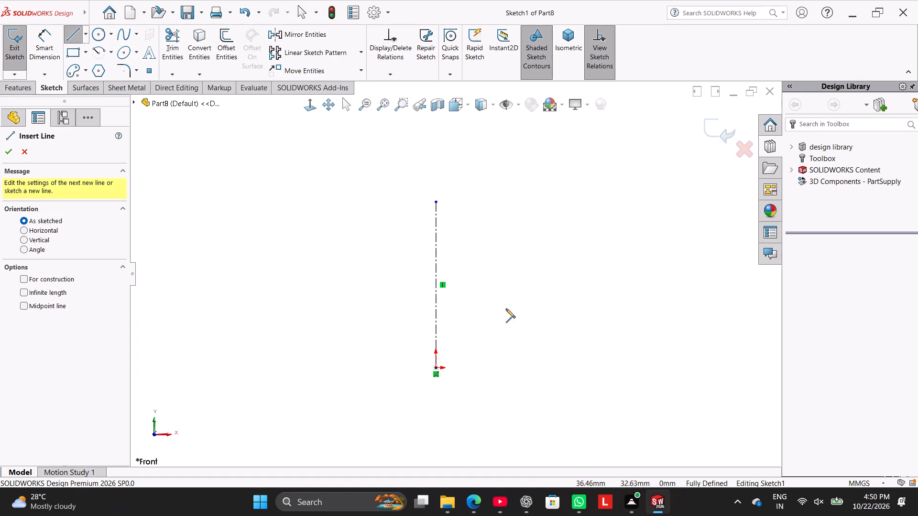
pyautogui.click(437, 368)
pyautogui.click(522, 369)
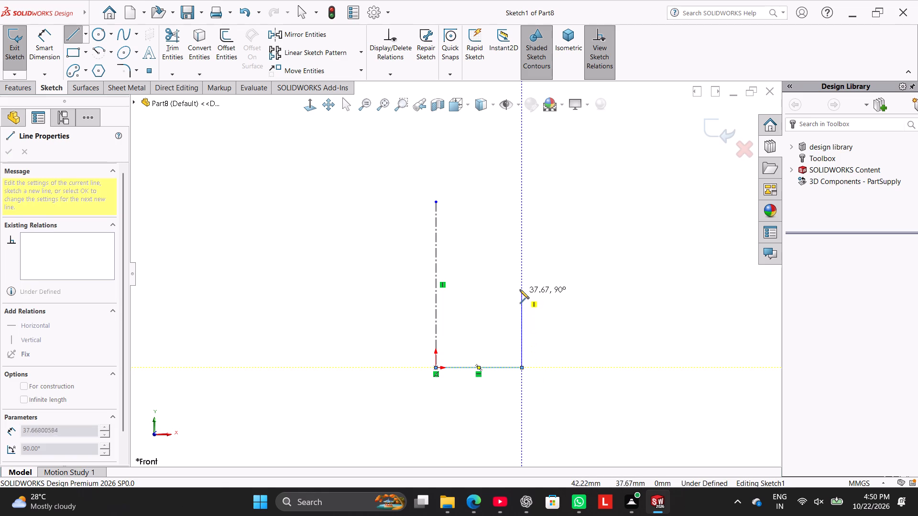
pyautogui.click(521, 280)
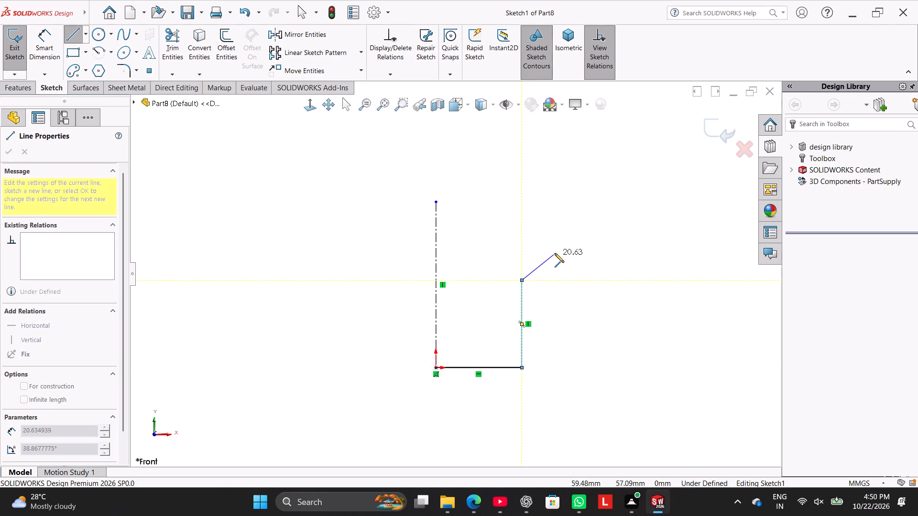
pyautogui.click(558, 250)
pyautogui.click(558, 242)
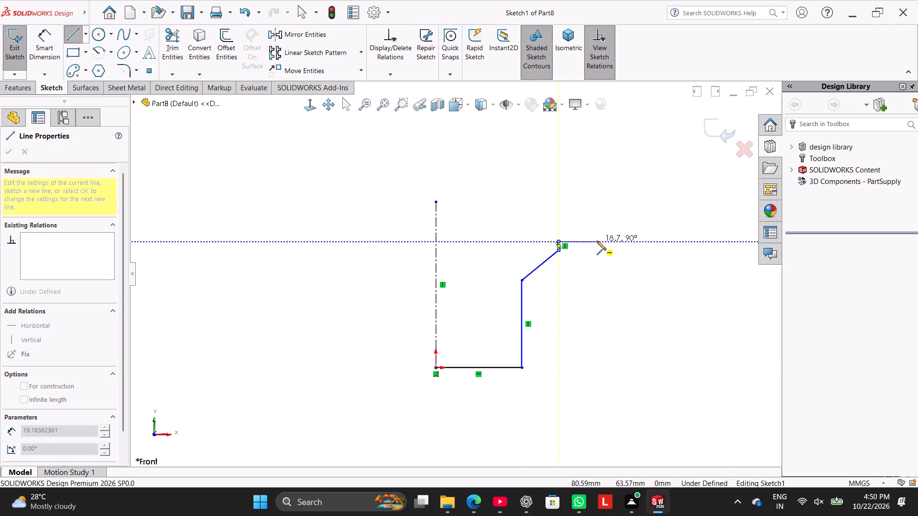
pyautogui.click(601, 241)
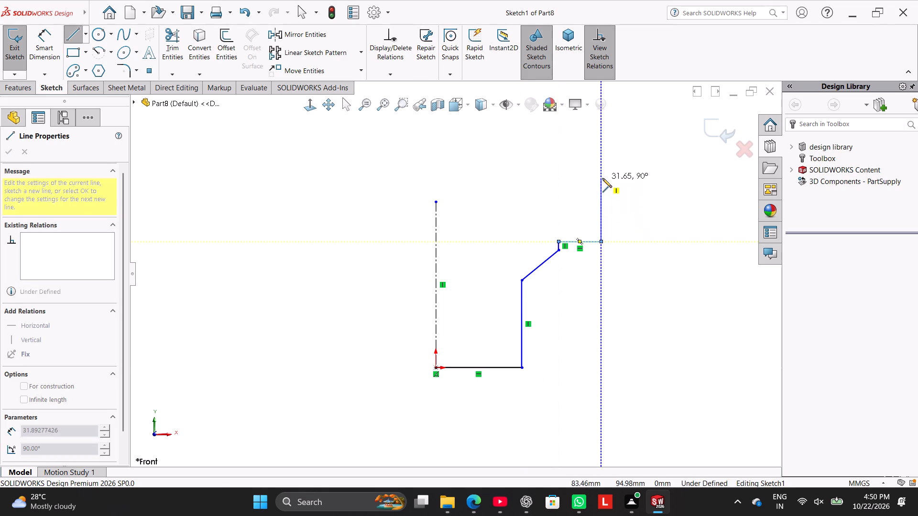
pyautogui.click(602, 178)
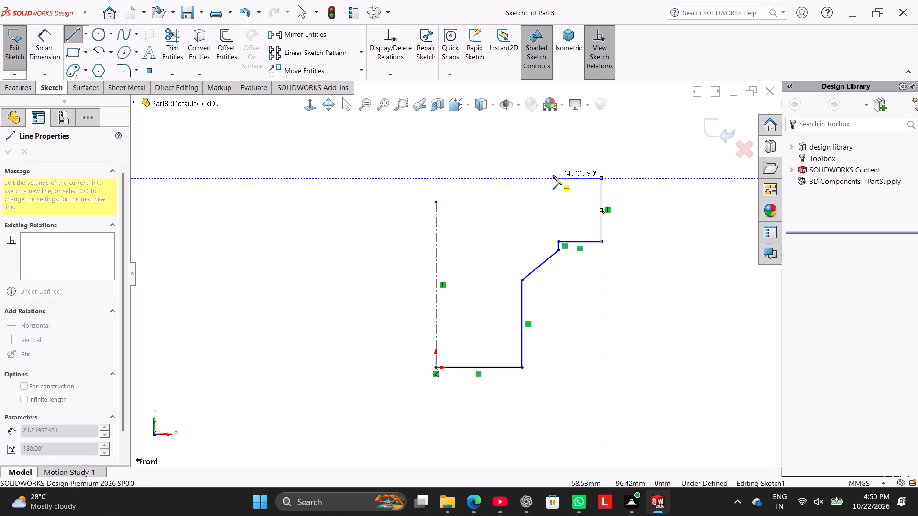
# Finish the profile with a 24 mm top edge, inner verticals about 6 and 18 mm, a 42 mm slope and a 40 mm wall meeting the base.
pyautogui.click(553, 175)
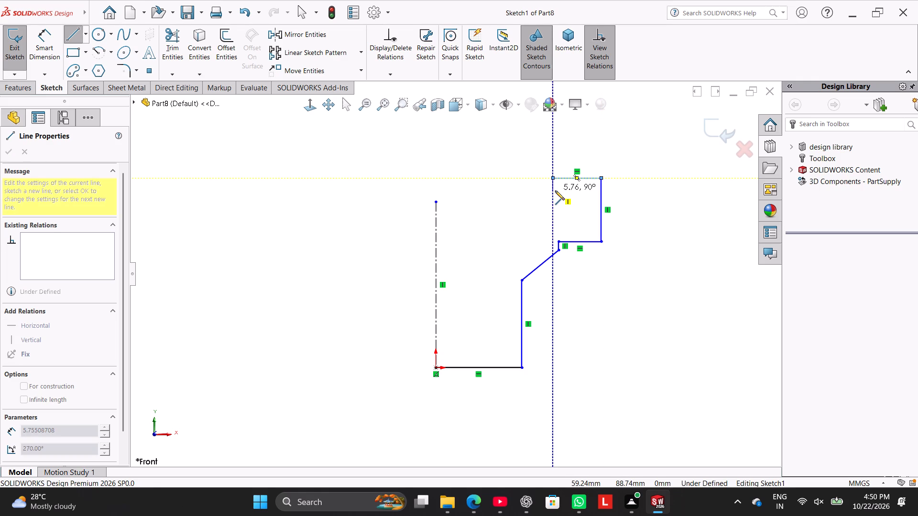
pyautogui.click(555, 191)
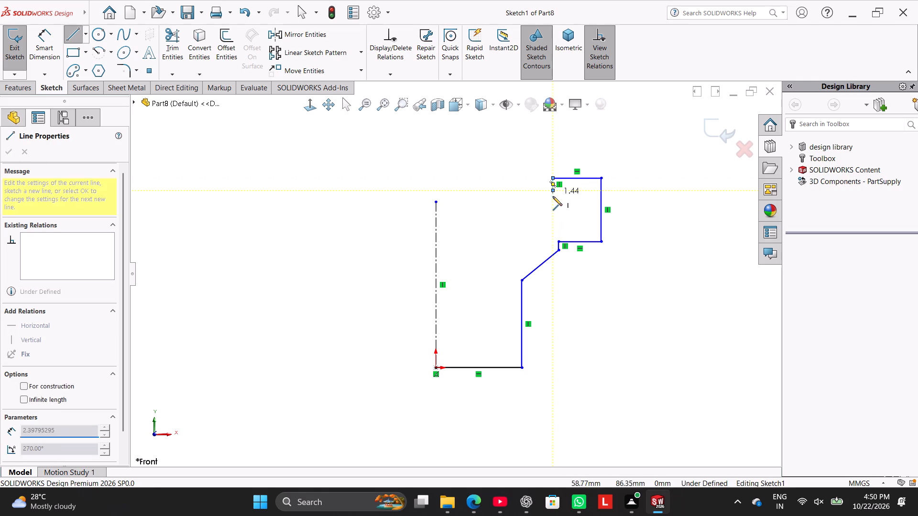
pyautogui.click(552, 226)
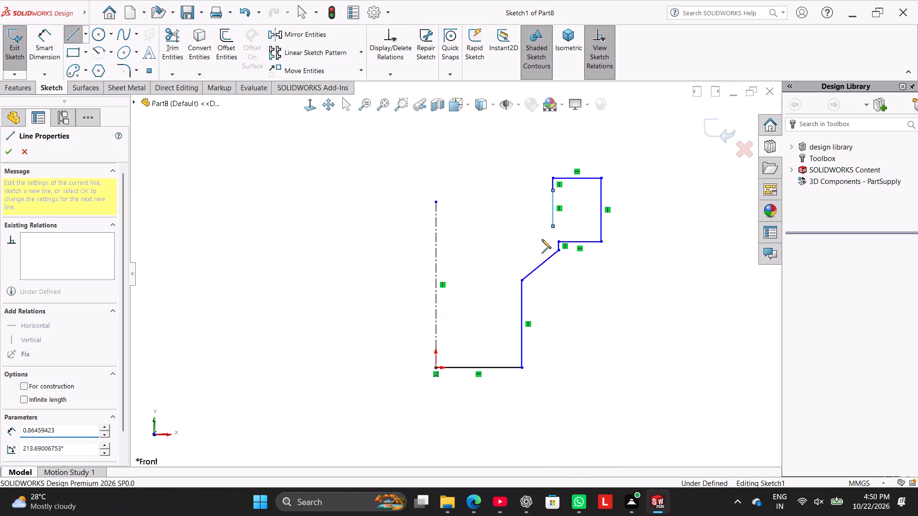
pyautogui.click(496, 289)
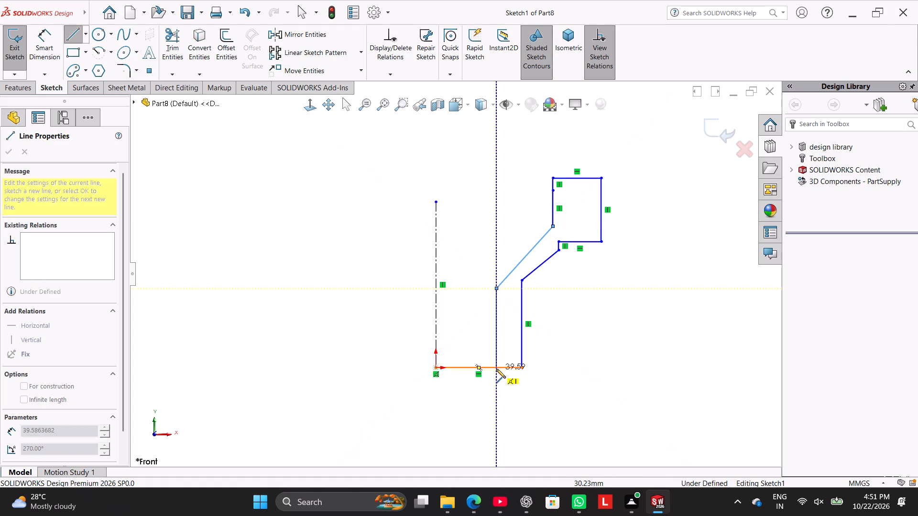
pyautogui.click(496, 369)
pyautogui.rightClick(361, 343)
pyautogui.click(382, 345)
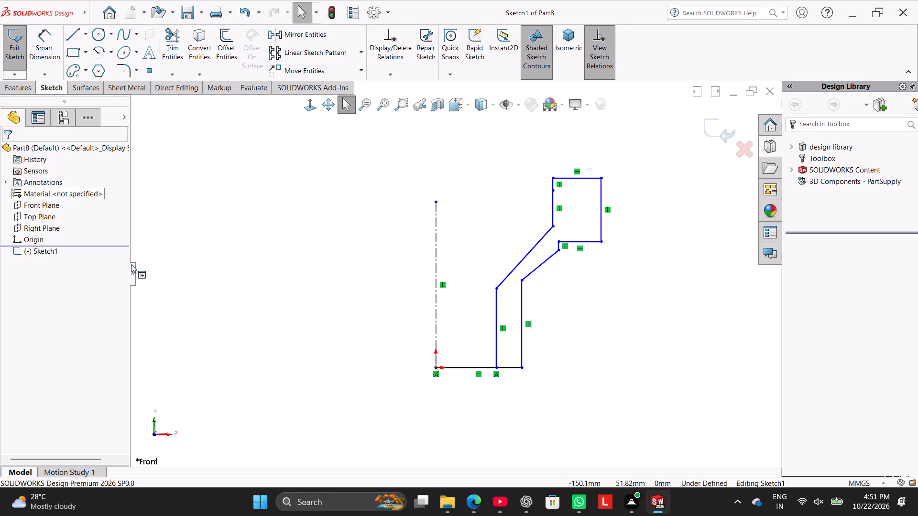
# Dimension the lower inner wall about the centerline as a 30 mm diameter.
pyautogui.click(46, 50)
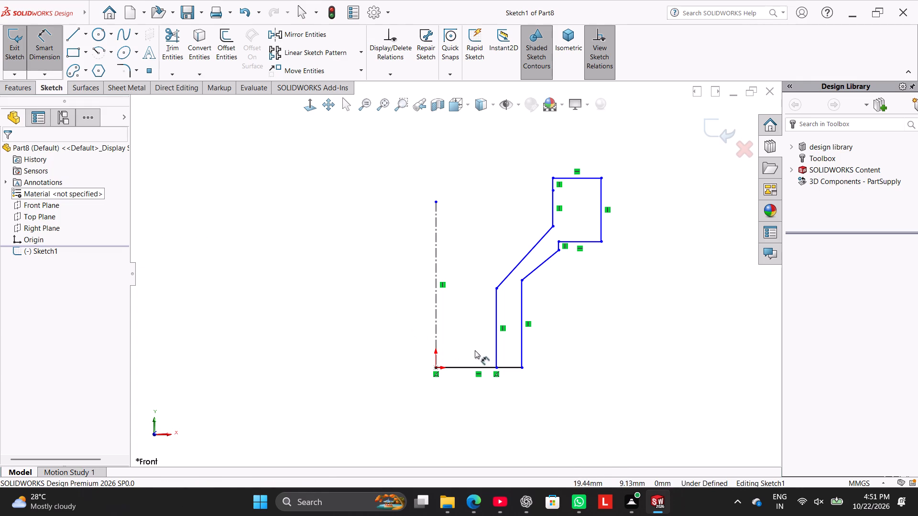
pyautogui.click(435, 337)
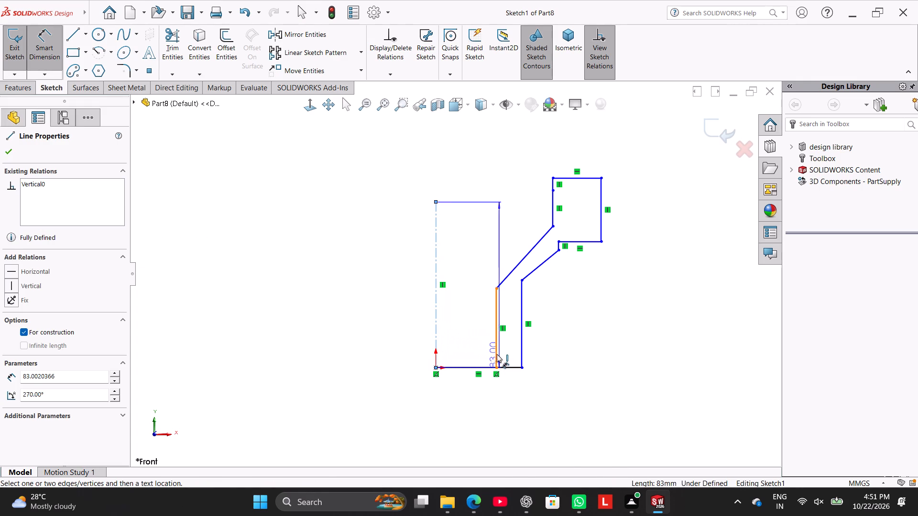
pyautogui.click(496, 354)
pyautogui.click(424, 400)
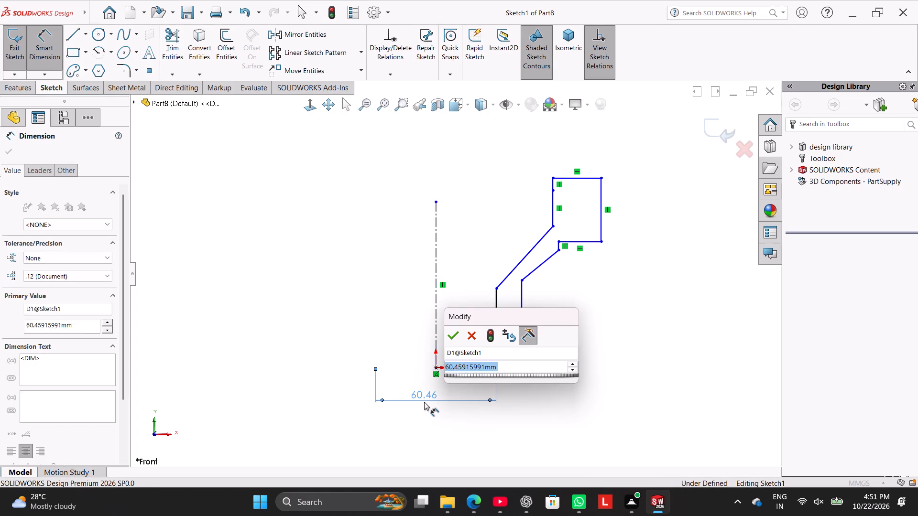
pyautogui.write('30')
pyautogui.press('Return')
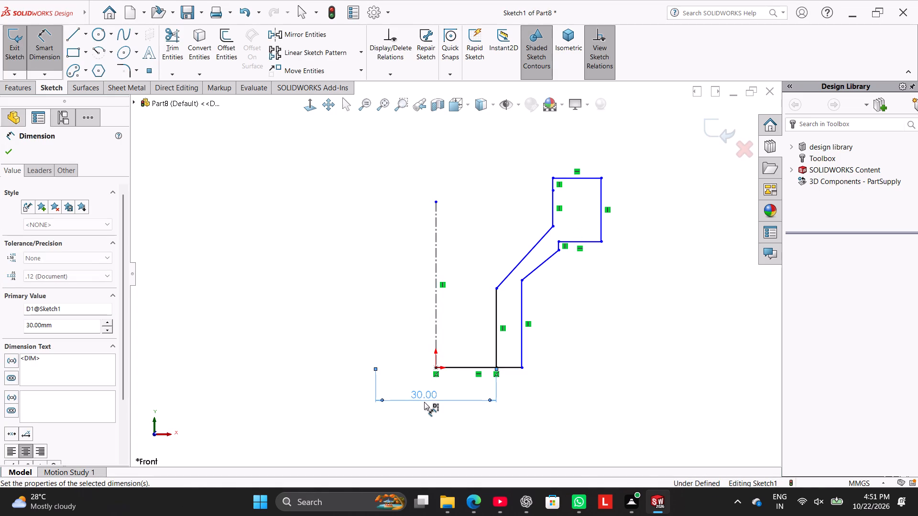
# Dimension the spacing between the lower inner and outer vertical walls as 10 mm.
pyautogui.click(524, 353)
pyautogui.click(496, 342)
pyautogui.click(511, 397)
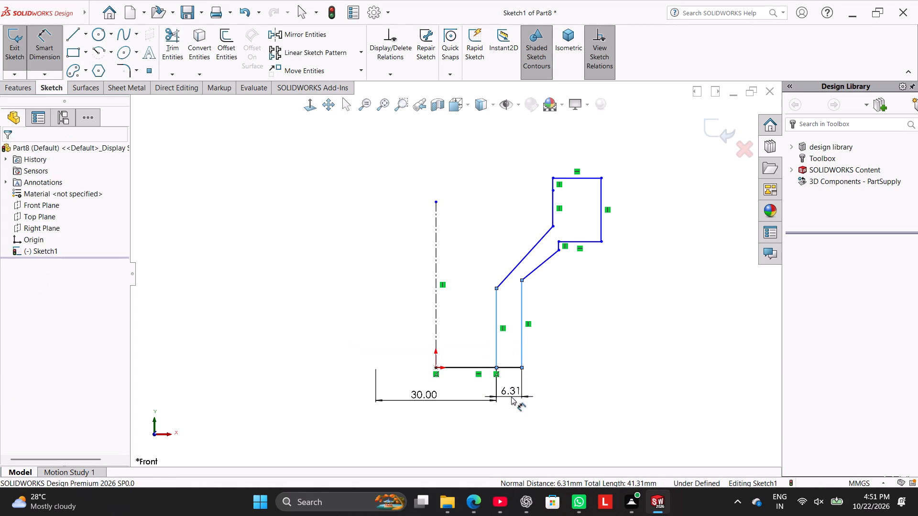
pyautogui.write('10')
pyautogui.press('Return')
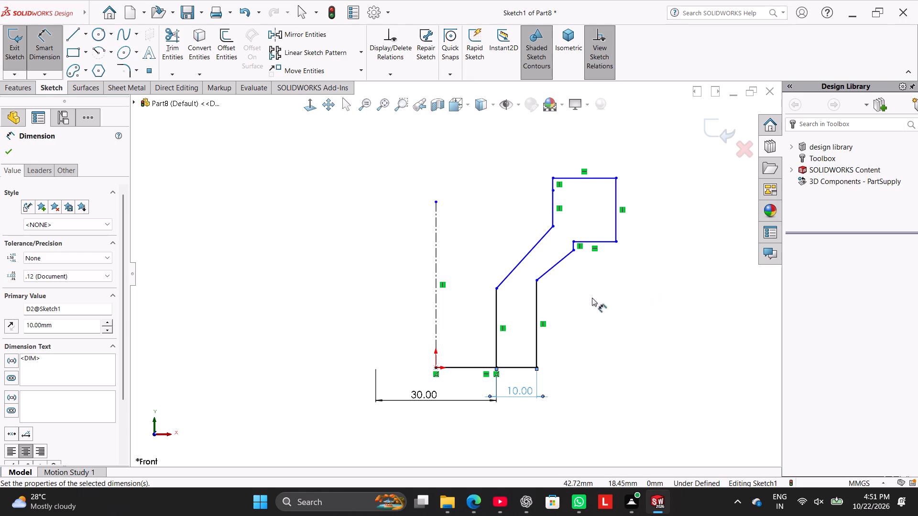
# Dimension the vertical distance from the lower inner wall's upper endpoint to the profile's top edge as 45 mm.
pyautogui.click(497, 290)
pyautogui.click(601, 180)
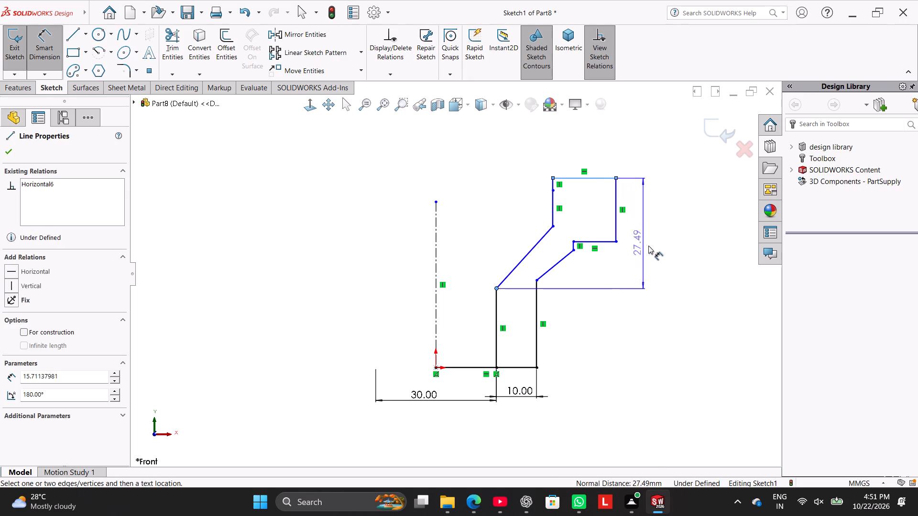
pyautogui.click(655, 248)
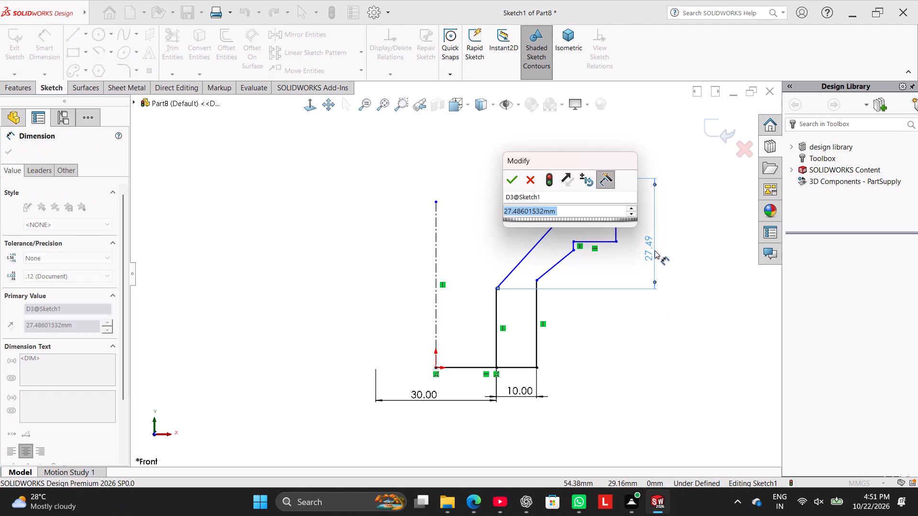
pyautogui.write('45')
pyautogui.press('Return')
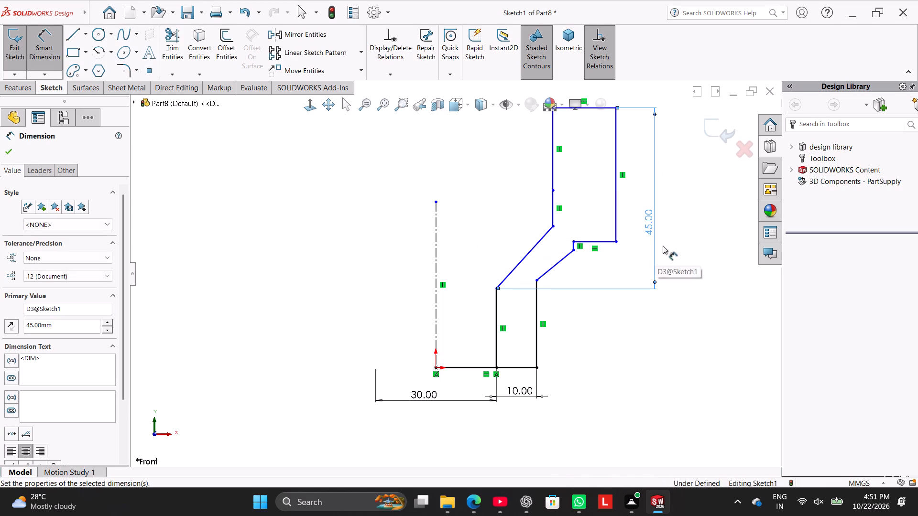
# Stretch the centerline's upper endpoint upward to about 60 mm above the origin.
pyautogui.scroll(2, 562, 183)
pyautogui.scroll(-2, 567, 182)
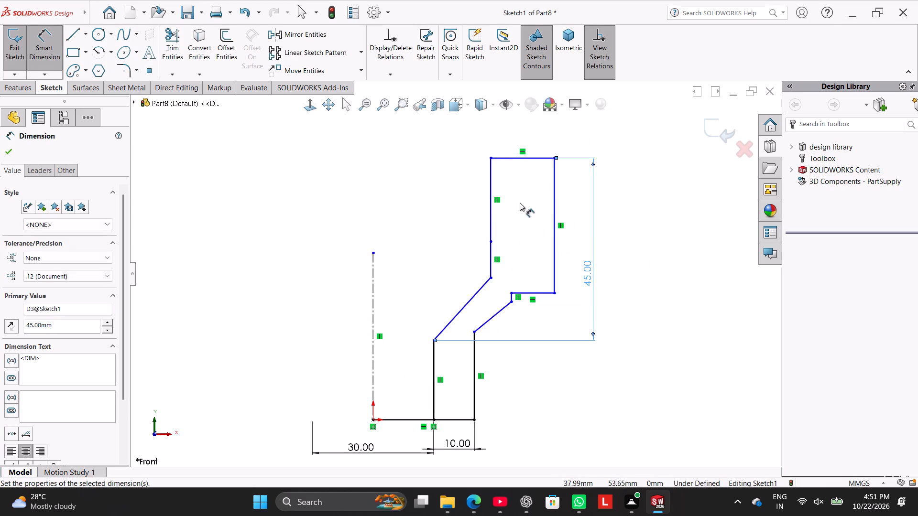
pyautogui.moveTo(374, 250); pyautogui.dragTo(375, 183)
pyautogui.rightClick(375, 183)
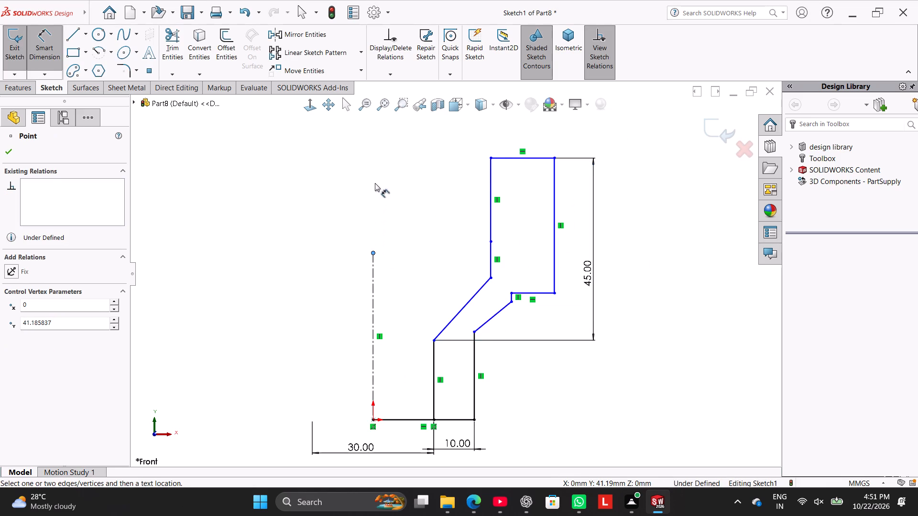
pyautogui.click(424, 213)
pyautogui.moveTo(375, 252); pyautogui.dragTo(382, 169)
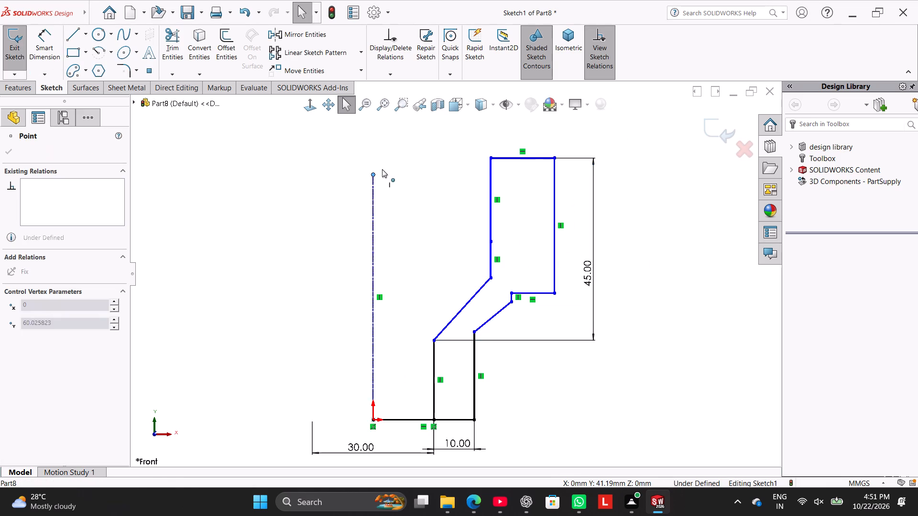
# Stretch the centerline's upper endpoint upward to about 66 mm above the origin, past the profile's top edge.
pyautogui.moveTo(382, 169); pyautogui.dragTo(387, 153)
# Dimension the upper inner wall's top endpoint about the centerline as a 58 mm diameter, placed above the profile.
pyautogui.rightClick(431, 211)
pyautogui.rightClick(412, 213)
pyautogui.moveTo(411, 214); pyautogui.dragTo(492, 208, button='right')
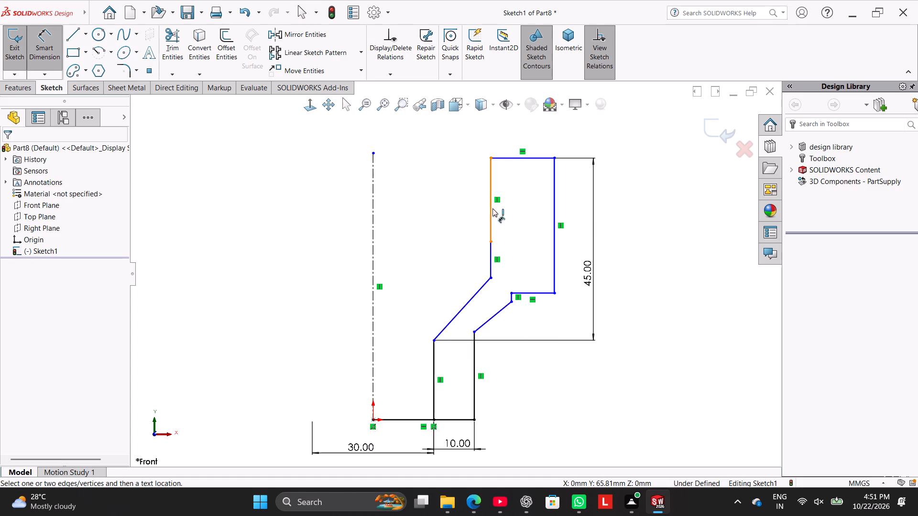
pyautogui.moveTo(492, 208); pyautogui.dragTo(496, 207, button='right')
pyautogui.scroll(2, 469, 174)
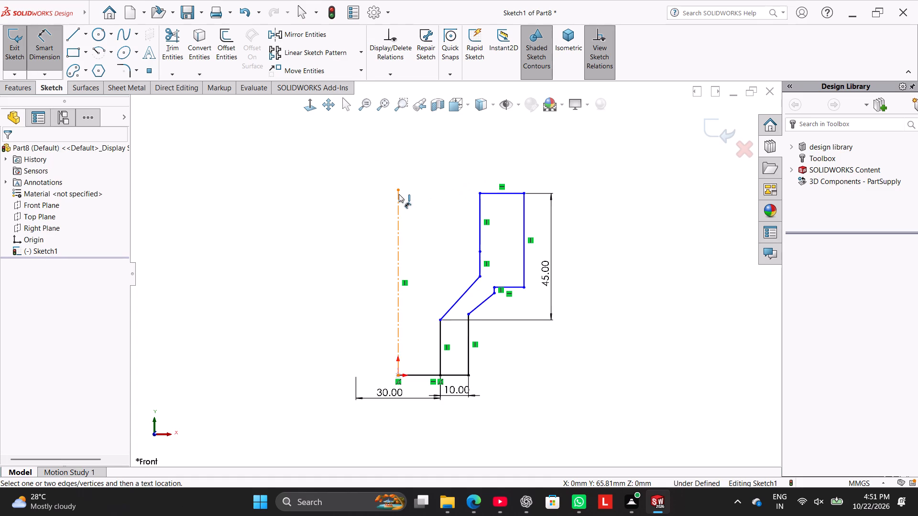
pyautogui.click(398, 199)
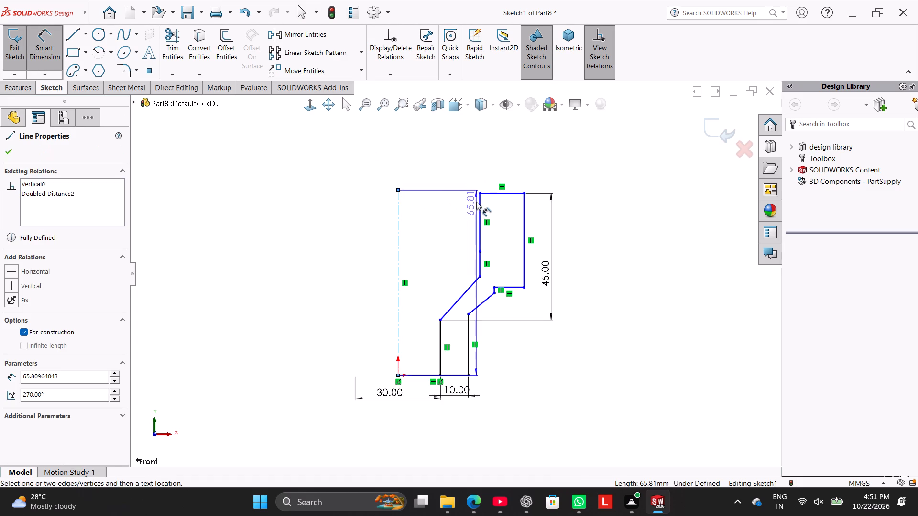
pyautogui.click(481, 193)
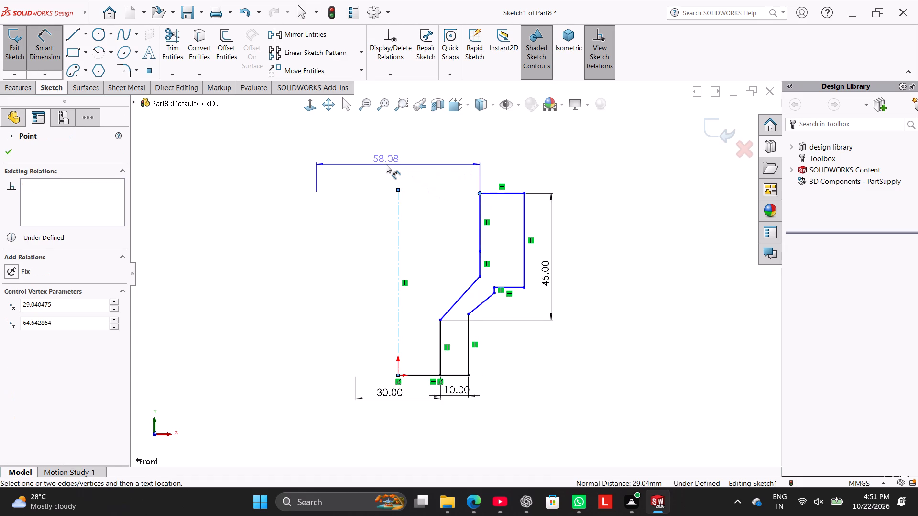
pyautogui.click(386, 164)
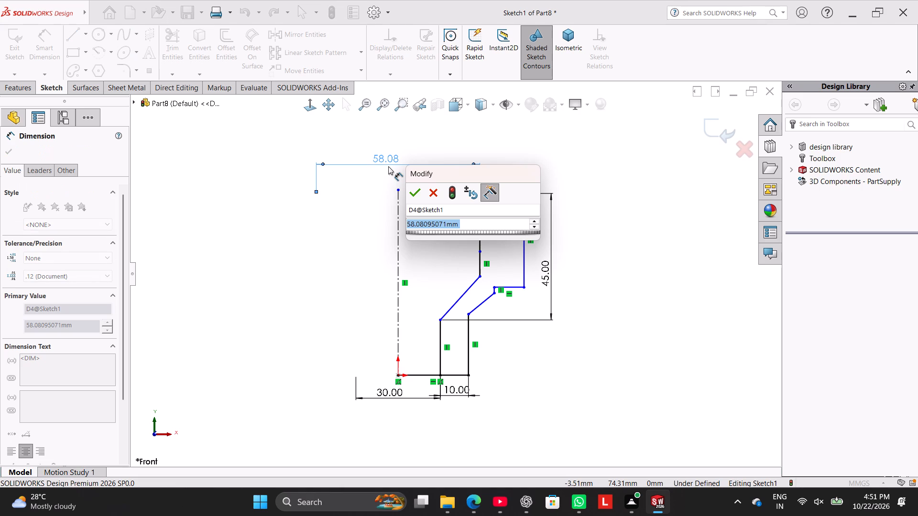
pyautogui.press('8')
pyautogui.press('Return')
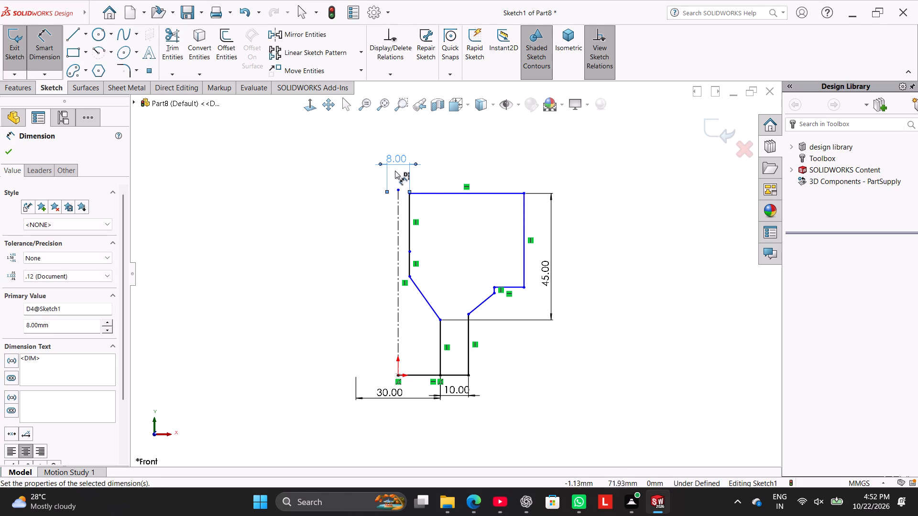
pyautogui.doubleClick(395, 159)
pyautogui.write('58')
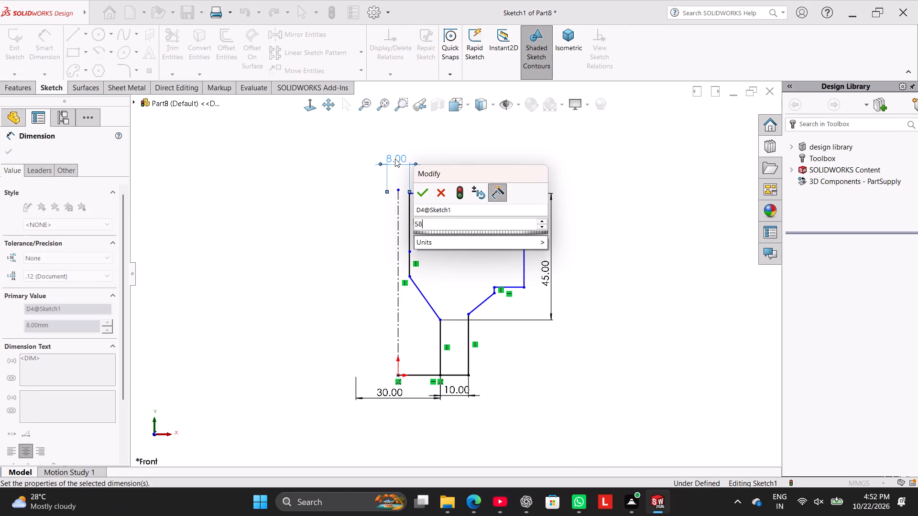
pyautogui.press('Return')
# Dimension the upper outer vertical wall about the centerline as a 100 mm diameter, placed above the 58 mm dimension.
pyautogui.click(524, 214)
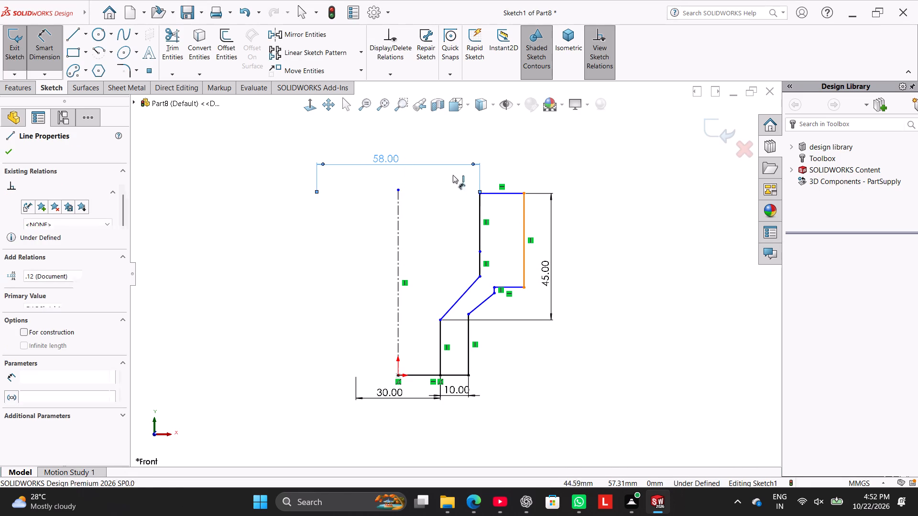
pyautogui.click(390, 135)
pyautogui.write('100')
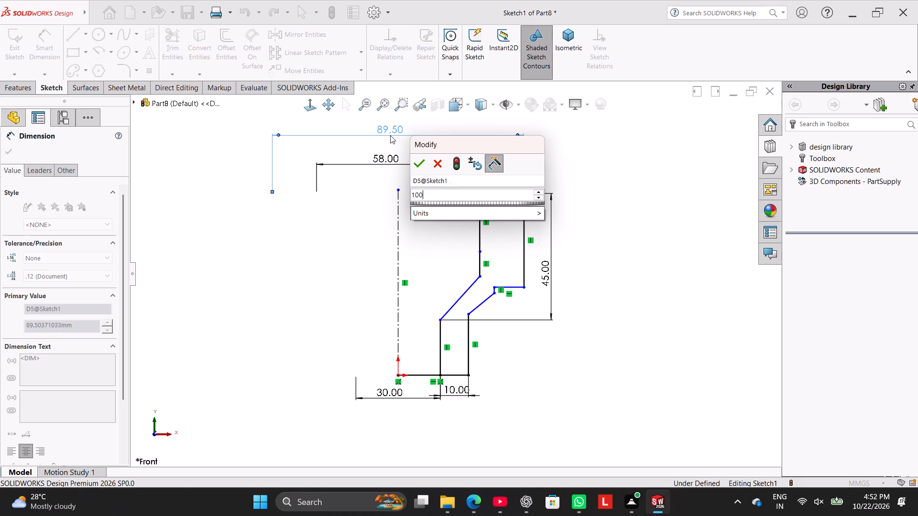
pyautogui.press('Return')
pyautogui.rightClick(603, 192)
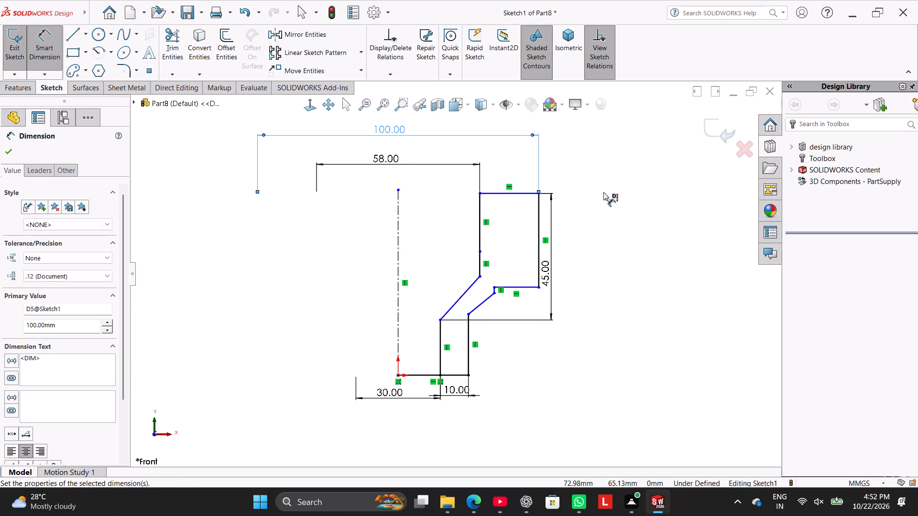
pyautogui.click(630, 226)
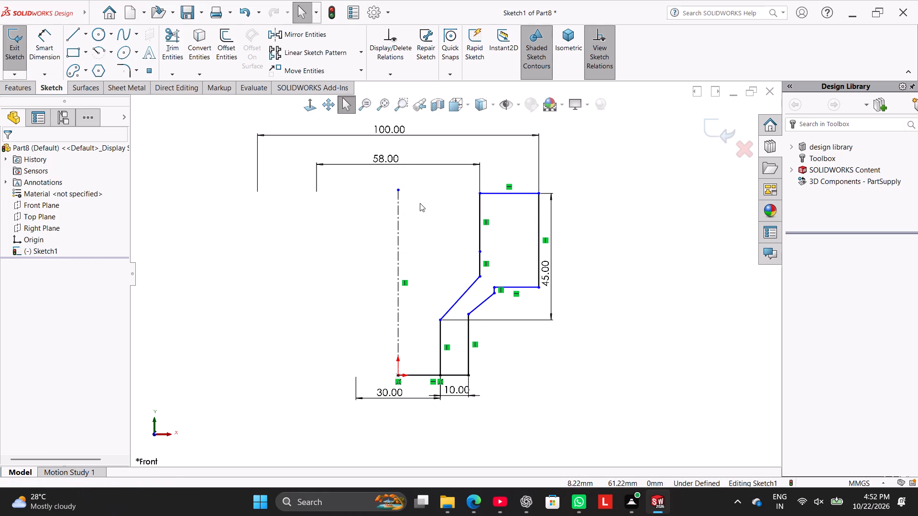
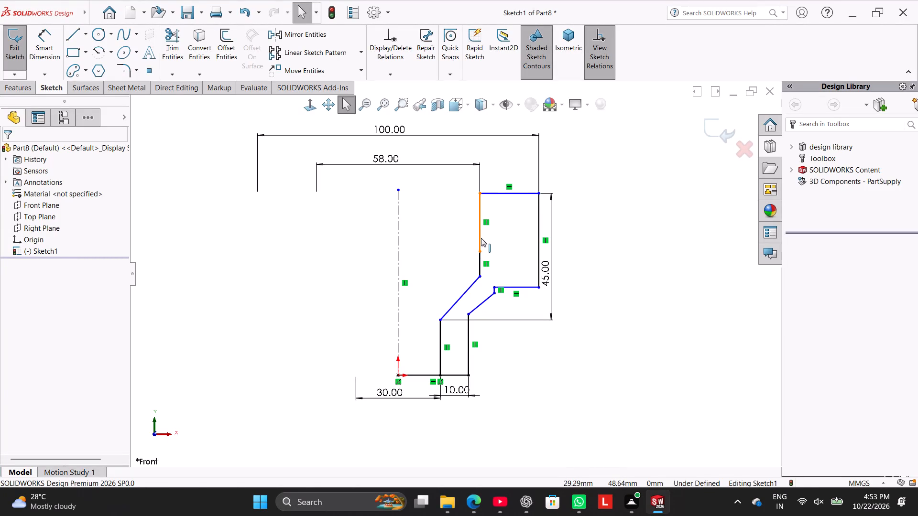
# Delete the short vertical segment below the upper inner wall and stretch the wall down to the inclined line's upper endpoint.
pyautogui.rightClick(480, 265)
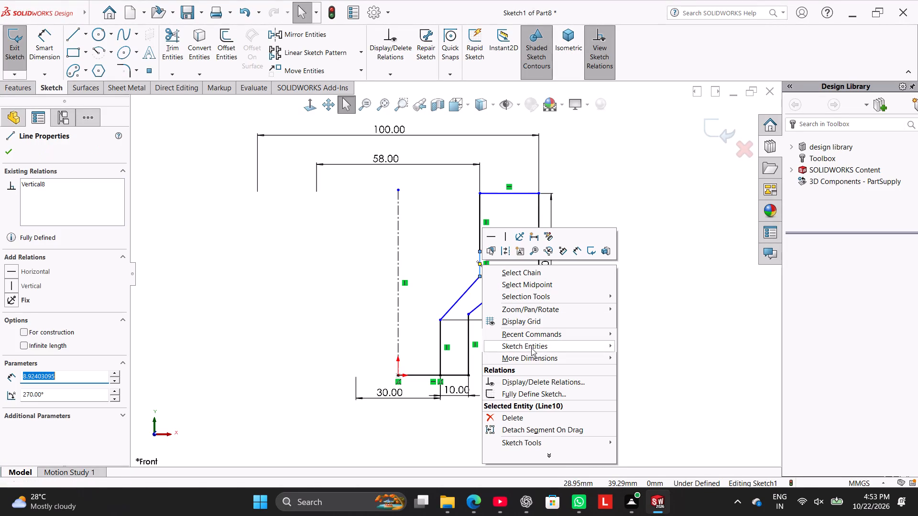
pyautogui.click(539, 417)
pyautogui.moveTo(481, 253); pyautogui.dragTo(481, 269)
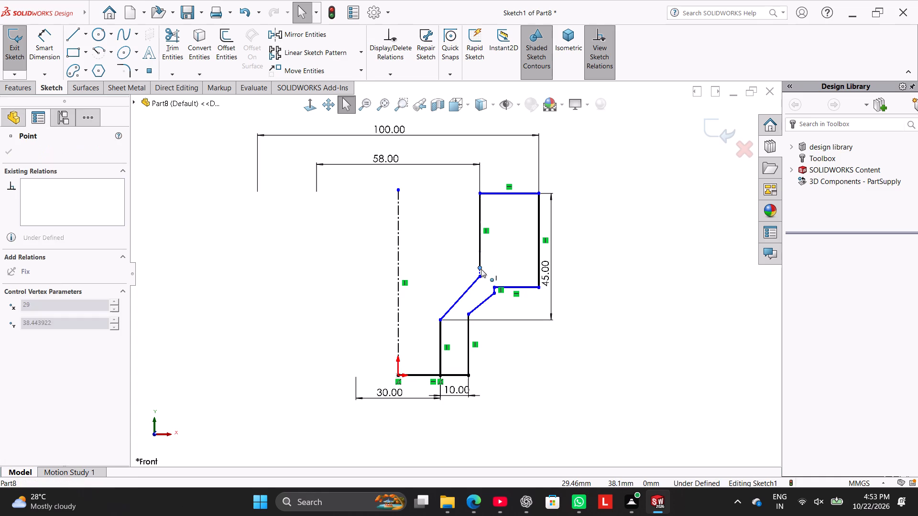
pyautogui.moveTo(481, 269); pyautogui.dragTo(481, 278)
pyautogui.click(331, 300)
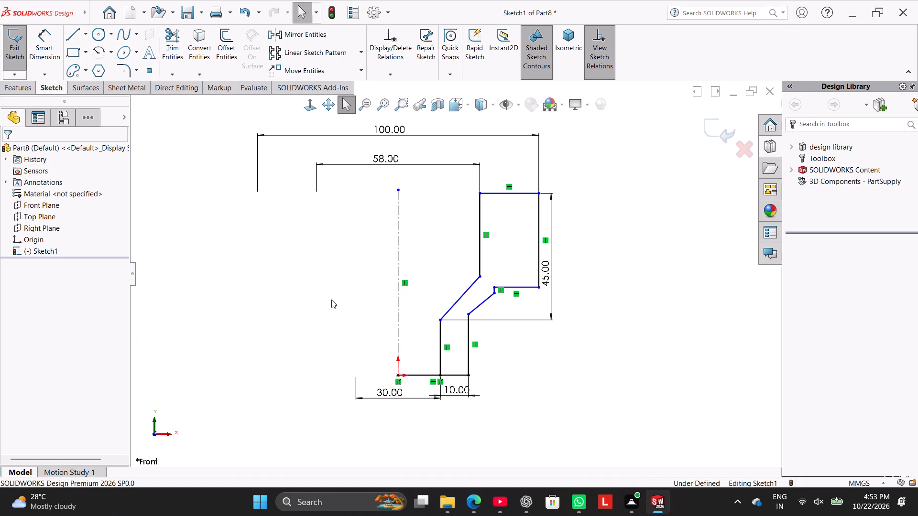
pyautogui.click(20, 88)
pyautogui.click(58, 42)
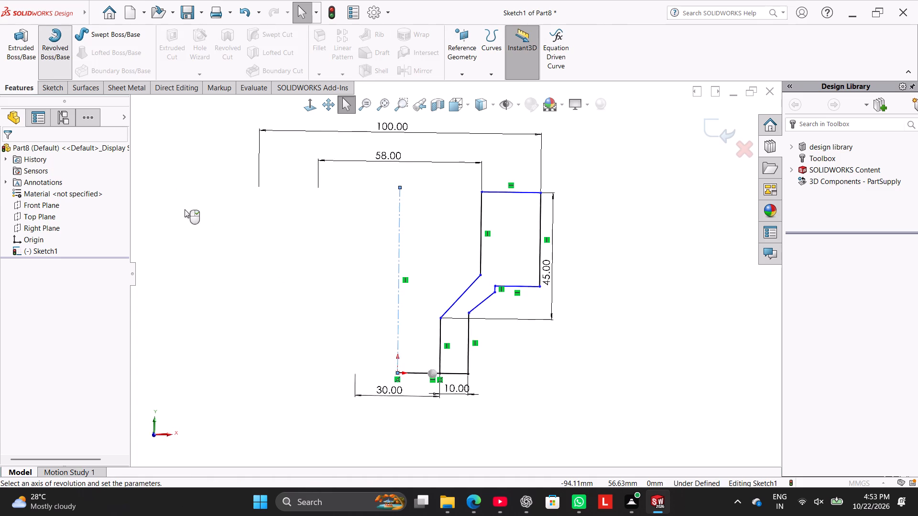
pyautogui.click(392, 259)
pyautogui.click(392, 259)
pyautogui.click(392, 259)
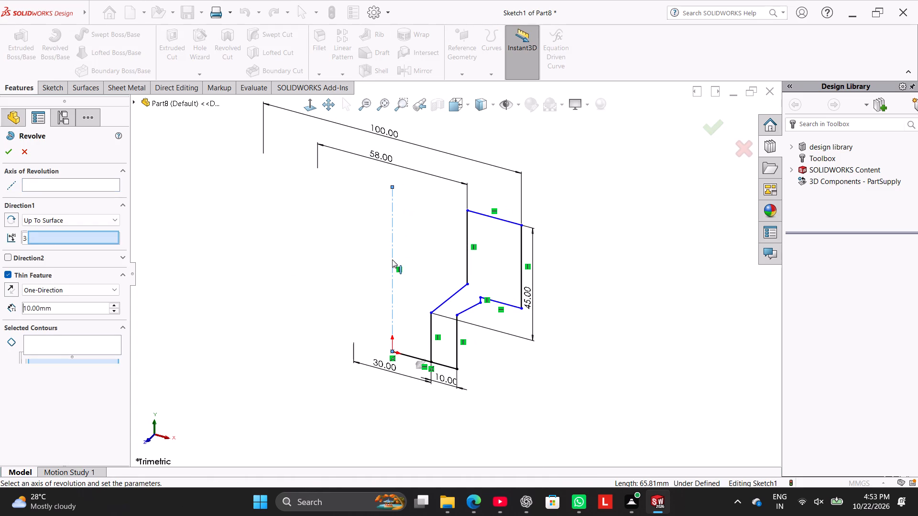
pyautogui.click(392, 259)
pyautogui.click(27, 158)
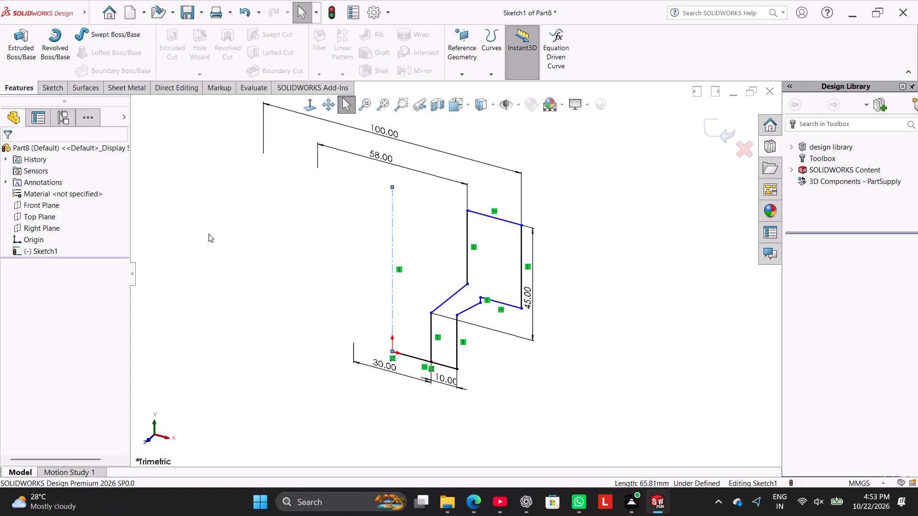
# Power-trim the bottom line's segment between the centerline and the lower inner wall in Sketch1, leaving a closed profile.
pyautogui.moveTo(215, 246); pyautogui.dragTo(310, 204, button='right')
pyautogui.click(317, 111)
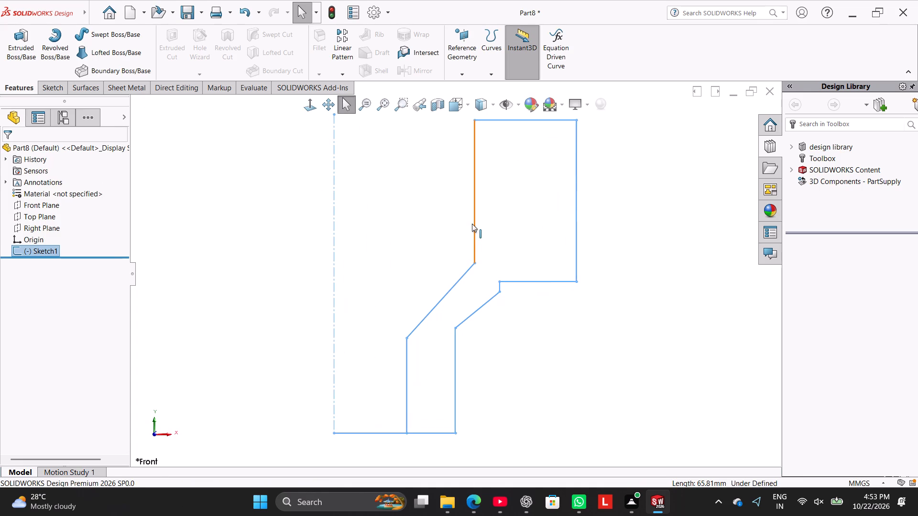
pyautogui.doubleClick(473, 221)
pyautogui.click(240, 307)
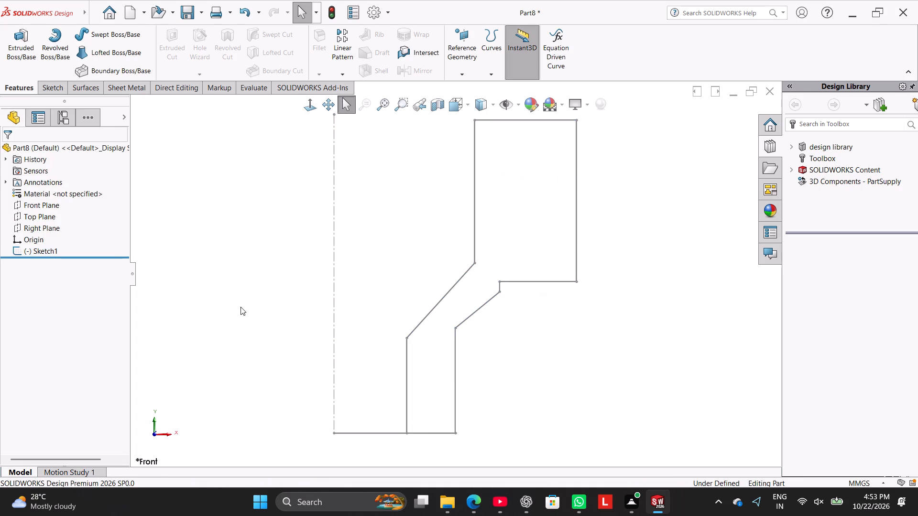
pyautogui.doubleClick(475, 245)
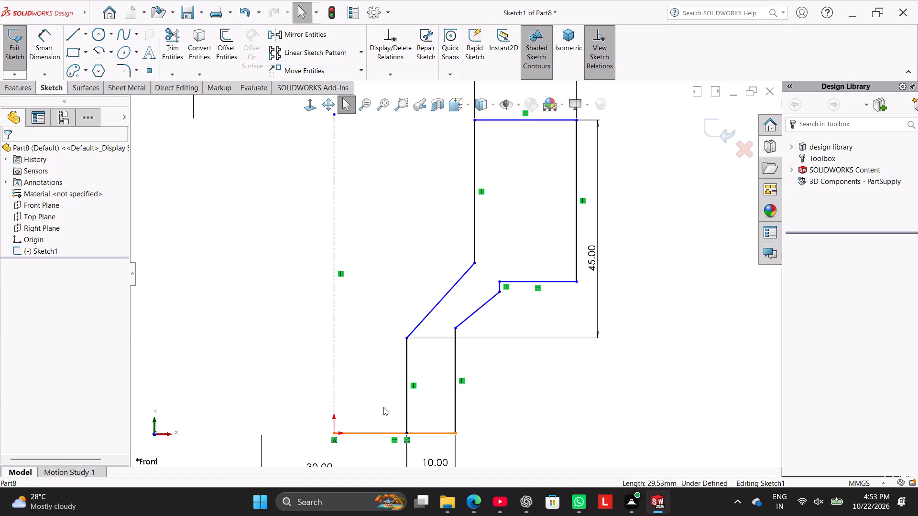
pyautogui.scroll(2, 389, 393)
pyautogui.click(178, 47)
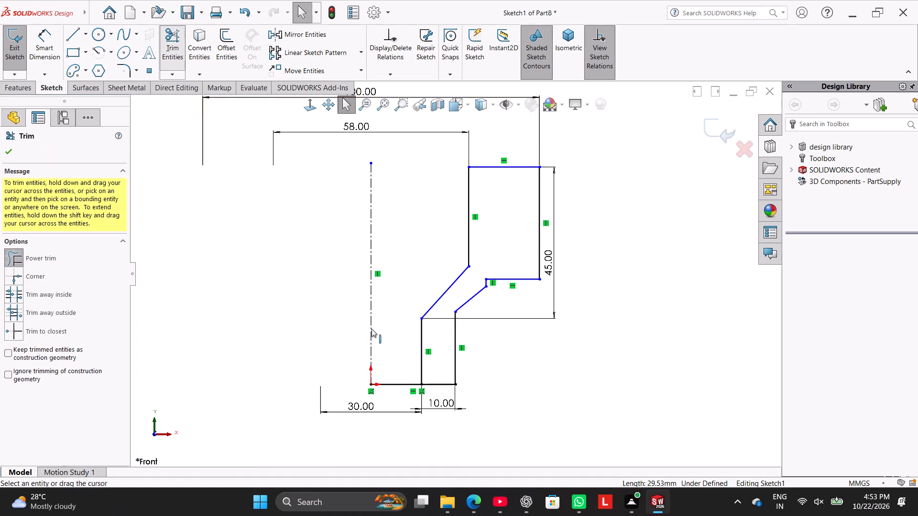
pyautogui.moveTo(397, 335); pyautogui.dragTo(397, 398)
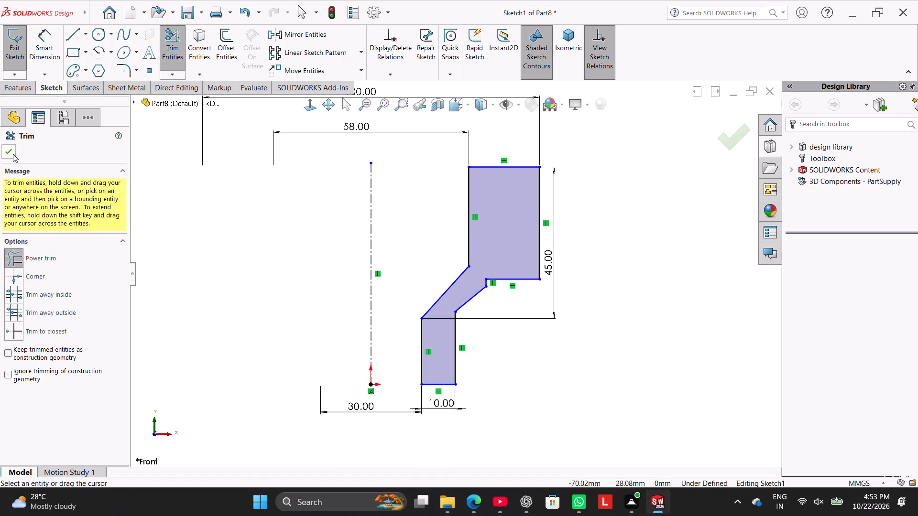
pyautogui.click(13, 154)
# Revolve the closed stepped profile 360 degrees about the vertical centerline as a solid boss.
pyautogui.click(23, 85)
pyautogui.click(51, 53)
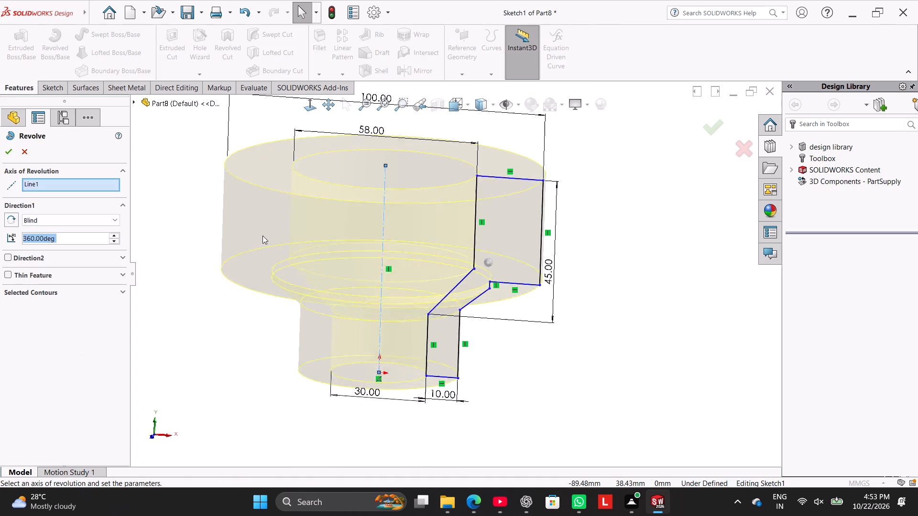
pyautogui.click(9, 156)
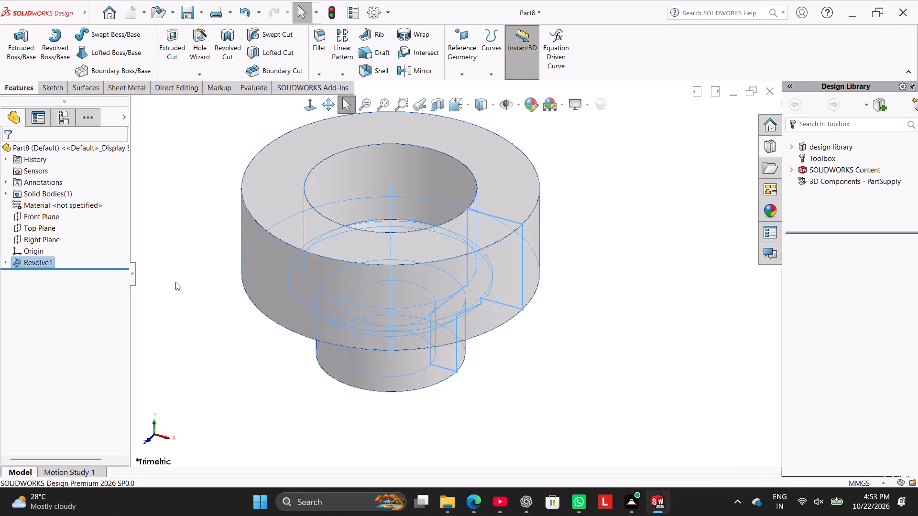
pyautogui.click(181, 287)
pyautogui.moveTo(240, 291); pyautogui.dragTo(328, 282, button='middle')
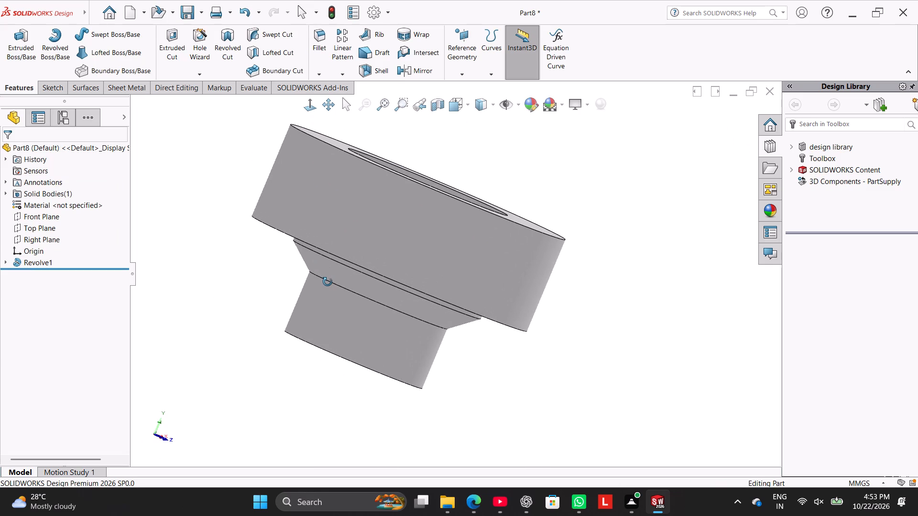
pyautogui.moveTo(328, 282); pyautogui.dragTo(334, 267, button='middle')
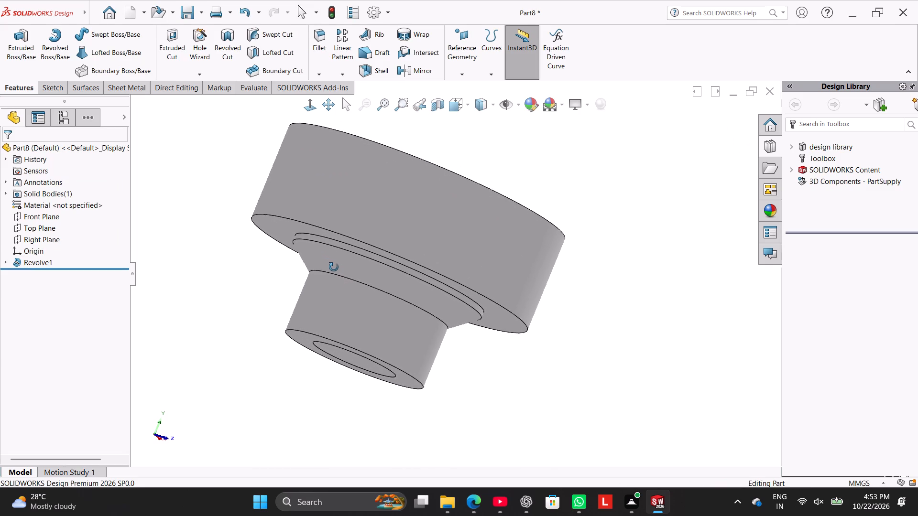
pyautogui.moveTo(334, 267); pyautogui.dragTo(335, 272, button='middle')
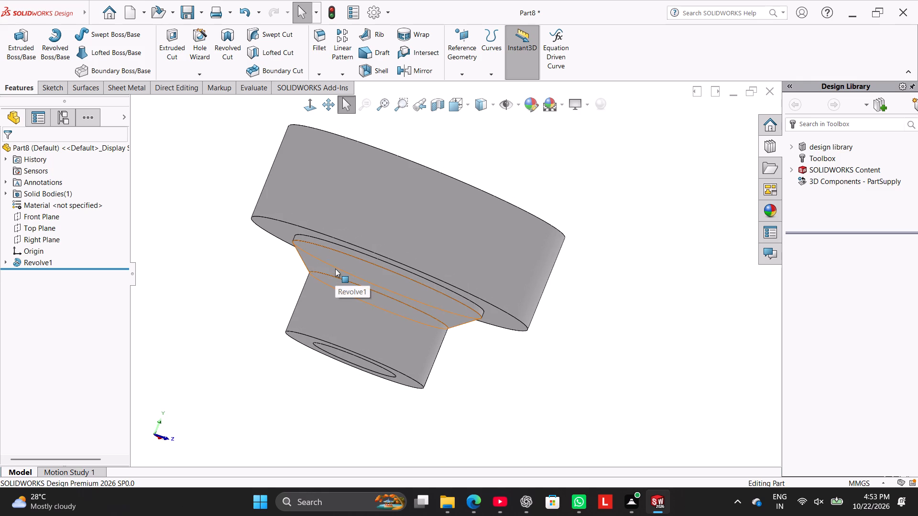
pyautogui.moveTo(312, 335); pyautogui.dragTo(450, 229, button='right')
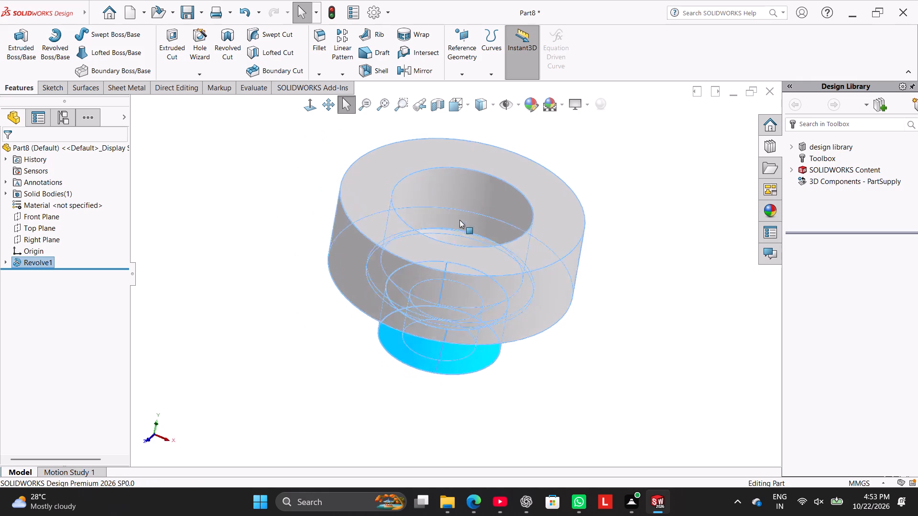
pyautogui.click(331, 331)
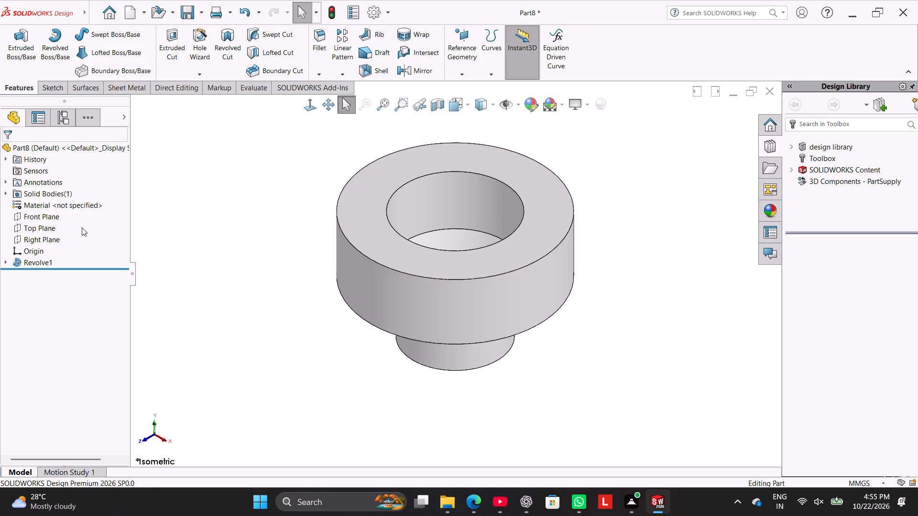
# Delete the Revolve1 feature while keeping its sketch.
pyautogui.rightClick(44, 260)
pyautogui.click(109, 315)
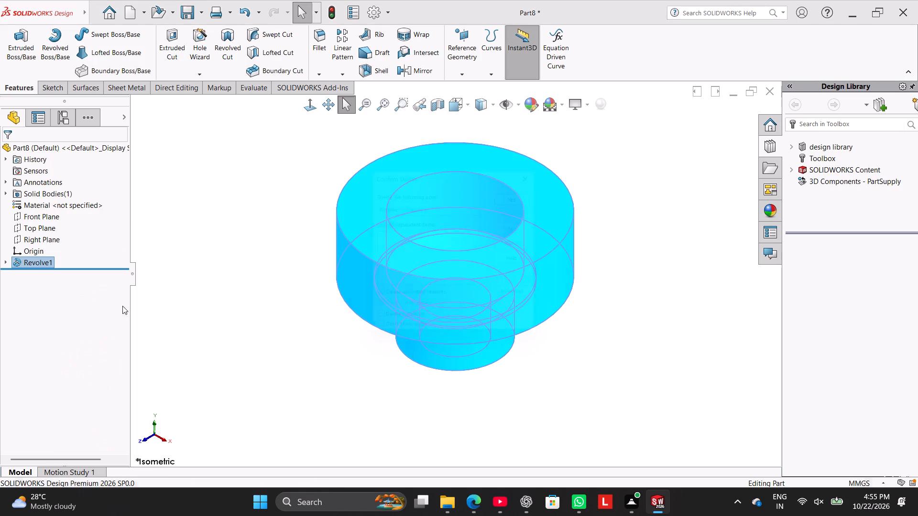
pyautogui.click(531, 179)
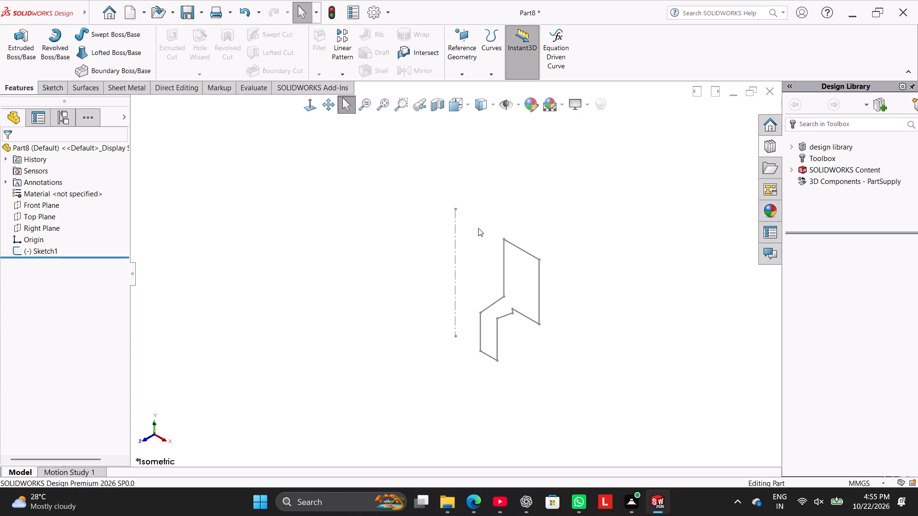
# Reopen Sketch1 and delete the whole stepped profile together with its centerline and dimensions.
pyautogui.doubleClick(515, 244)
pyautogui.click(304, 263)
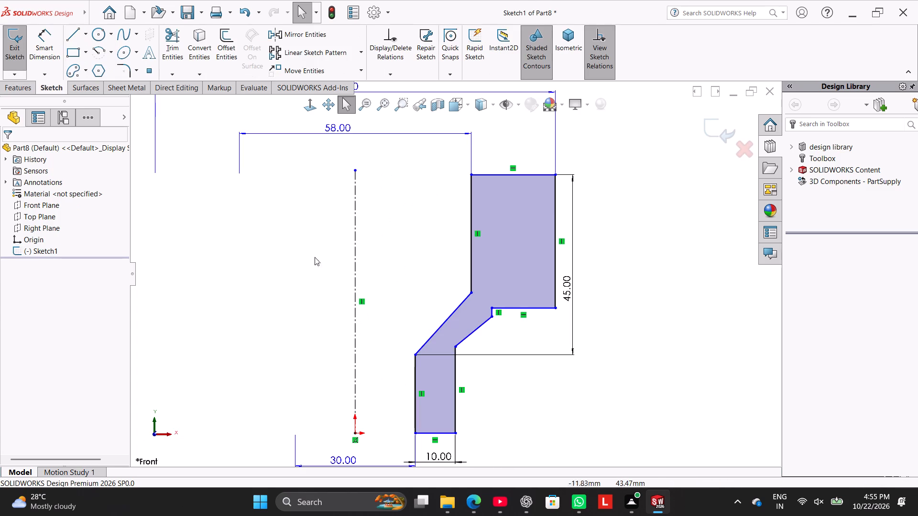
pyautogui.scroll(3, 348, 265)
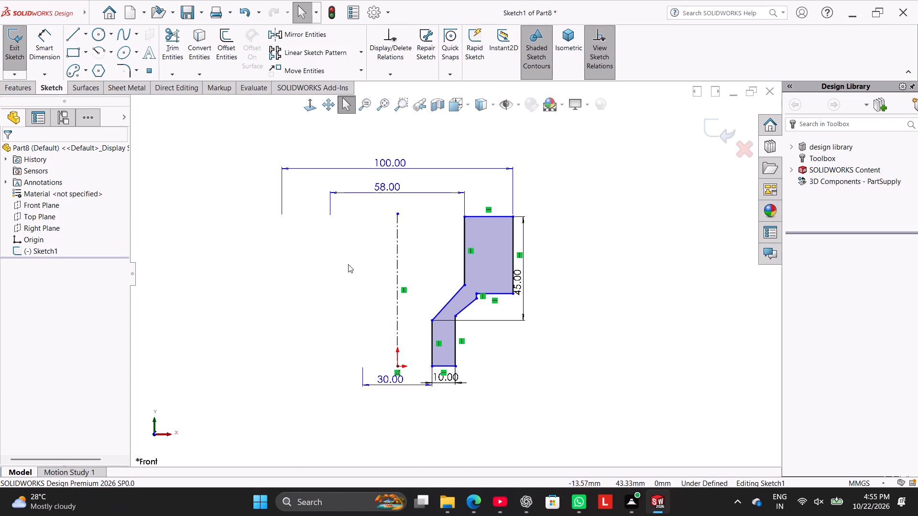
pyautogui.moveTo(584, 373); pyautogui.dragTo(343, 229)
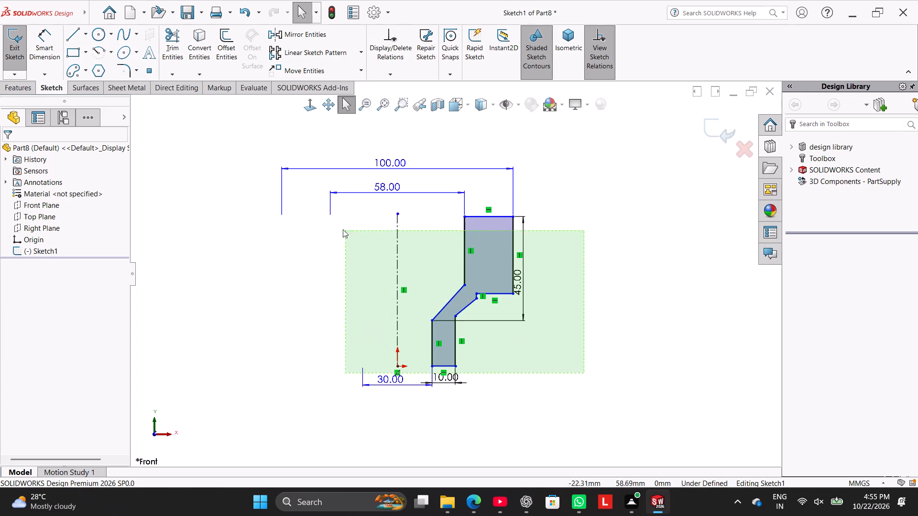
pyautogui.moveTo(343, 229); pyautogui.dragTo(316, 216)
pyautogui.rightClick(591, 202)
pyautogui.click(660, 330)
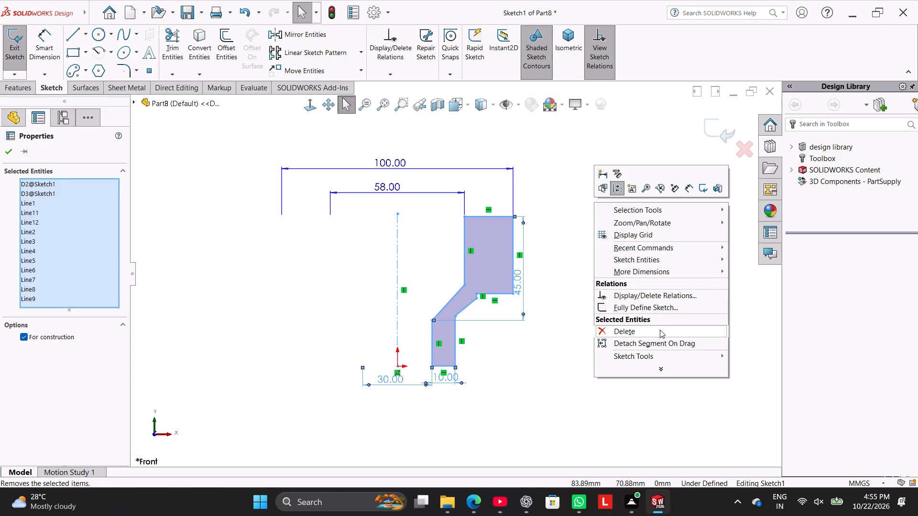
pyautogui.click(401, 248)
pyautogui.click(392, 253)
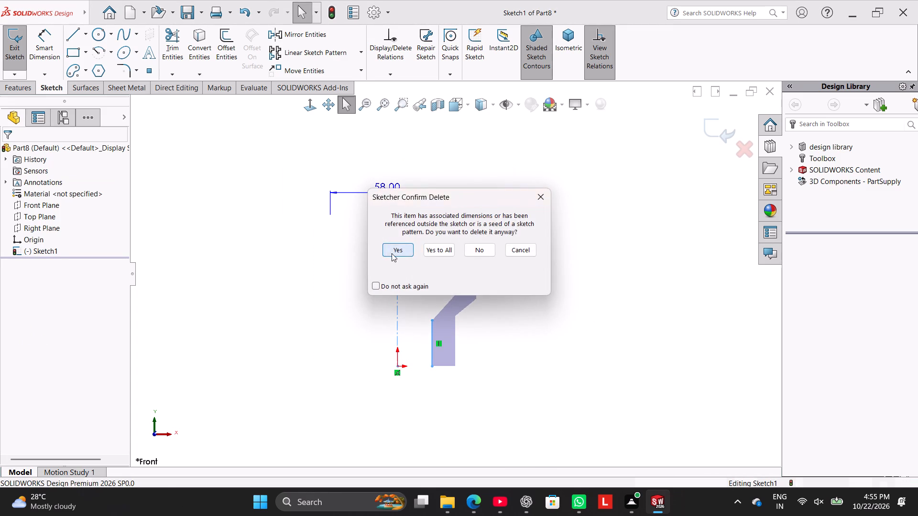
# Sketch a vertical centerline from the origin straight down, about 149 mm long.
pyautogui.scroll(4, 368, 269)
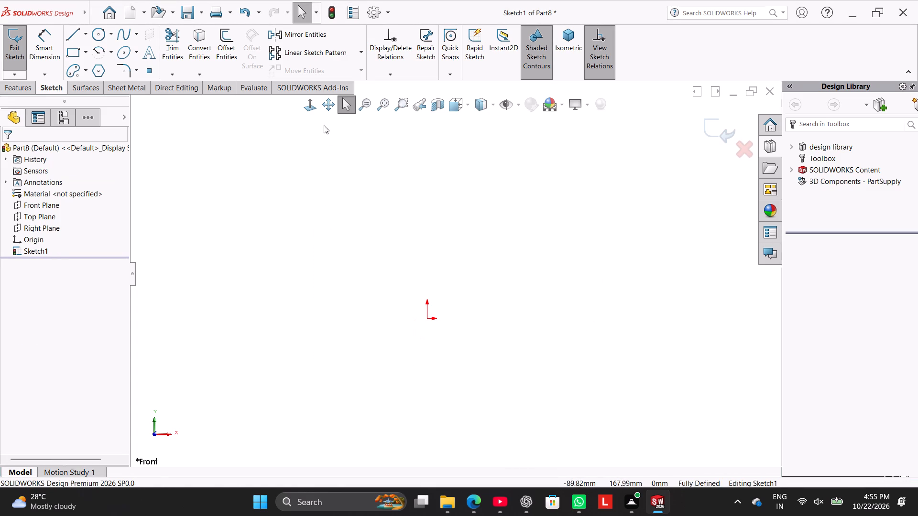
pyautogui.click(306, 103)
pyautogui.click(310, 105)
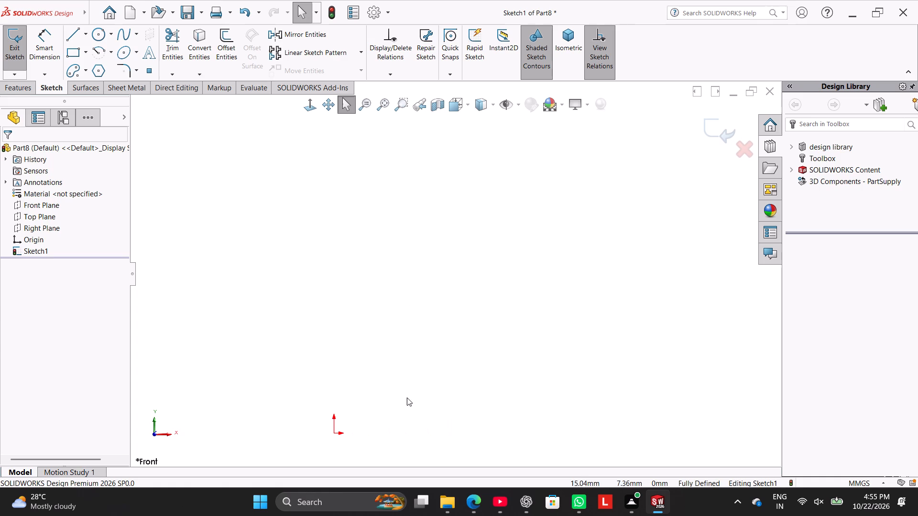
pyautogui.scroll(9, 373, 431)
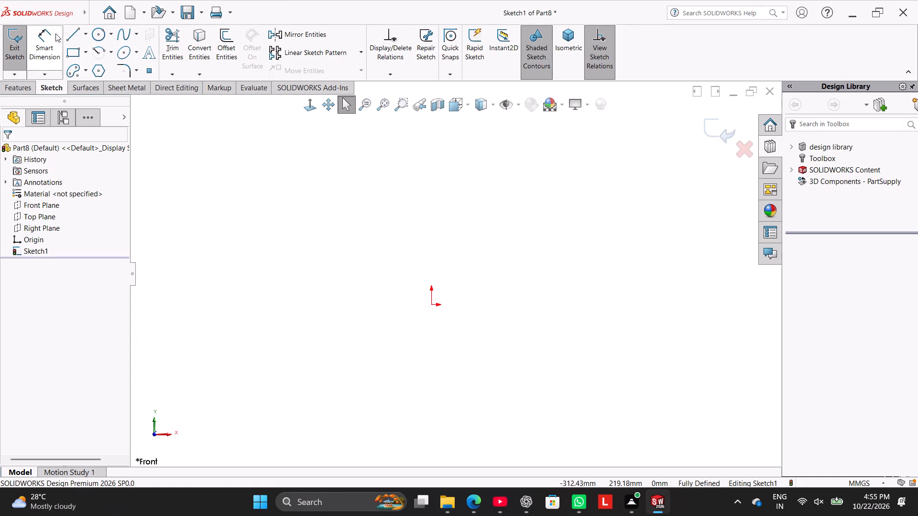
pyautogui.click(85, 35)
pyautogui.click(91, 64)
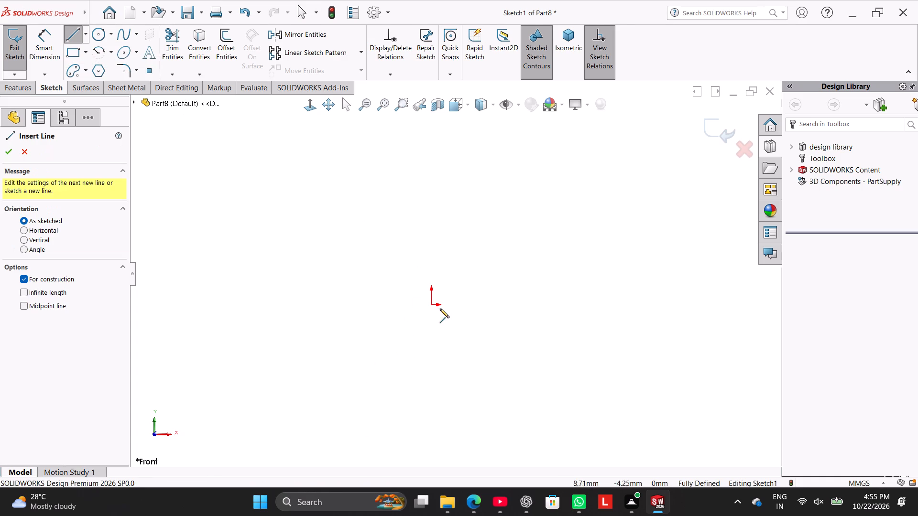
pyautogui.click(432, 303)
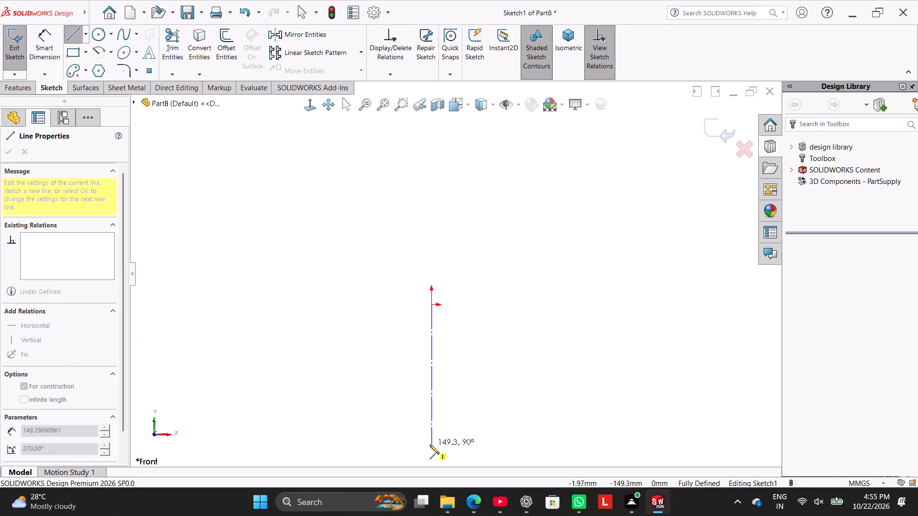
pyautogui.click(430, 445)
pyautogui.rightClick(495, 322)
pyautogui.click(517, 327)
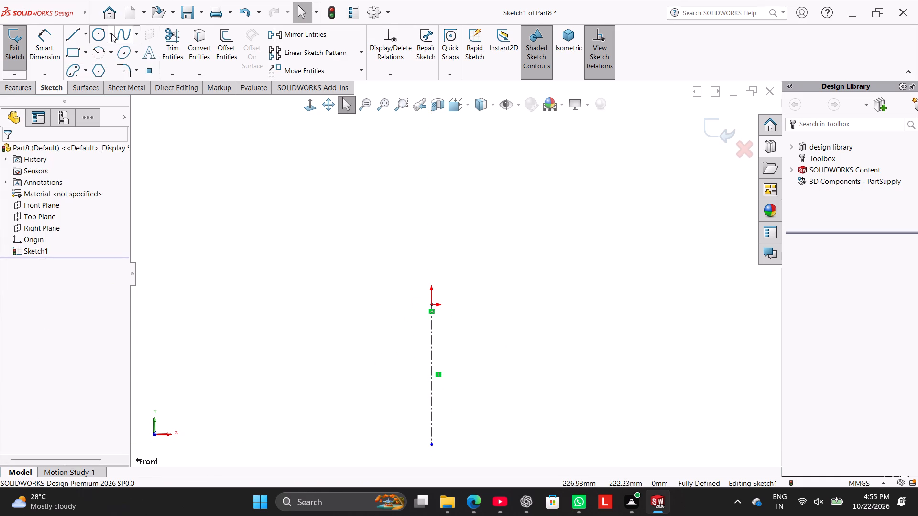
# Sketch a circle centred on the origin with a radius of about 43 mm.
pyautogui.click(102, 30)
pyautogui.scroll(2, 338, 281)
pyautogui.scroll(2, 440, 311)
pyautogui.scroll(-5, 443, 305)
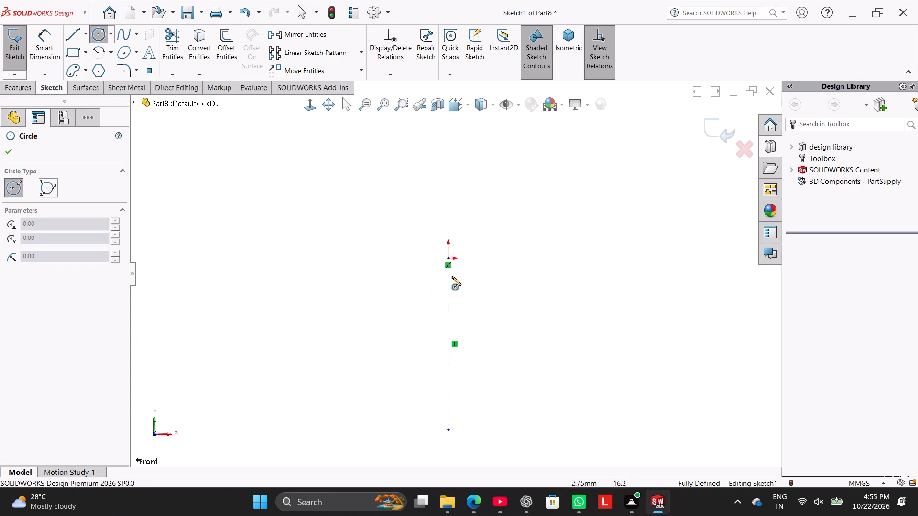
pyautogui.scroll(-1, 452, 276)
pyautogui.click(446, 253)
pyautogui.click(481, 302)
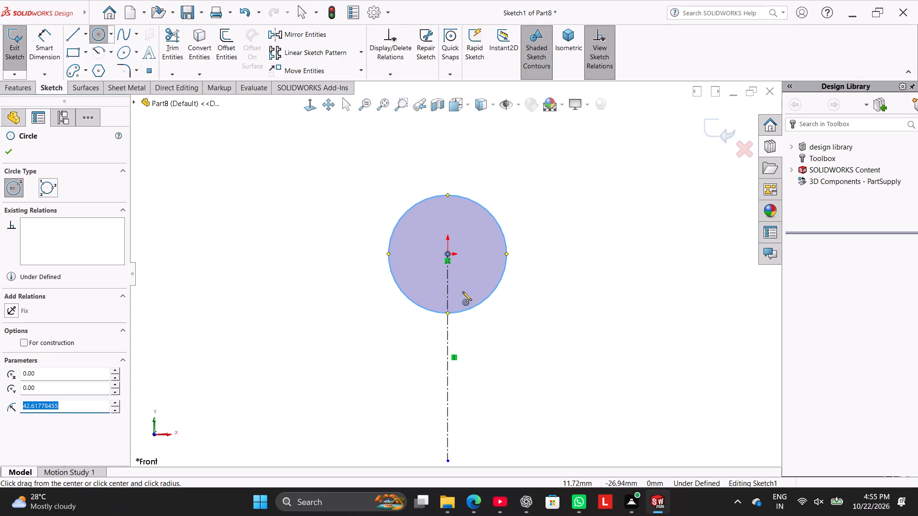
# Dimension the circle at the origin with a diameter of 18 mm.
pyautogui.click(48, 38)
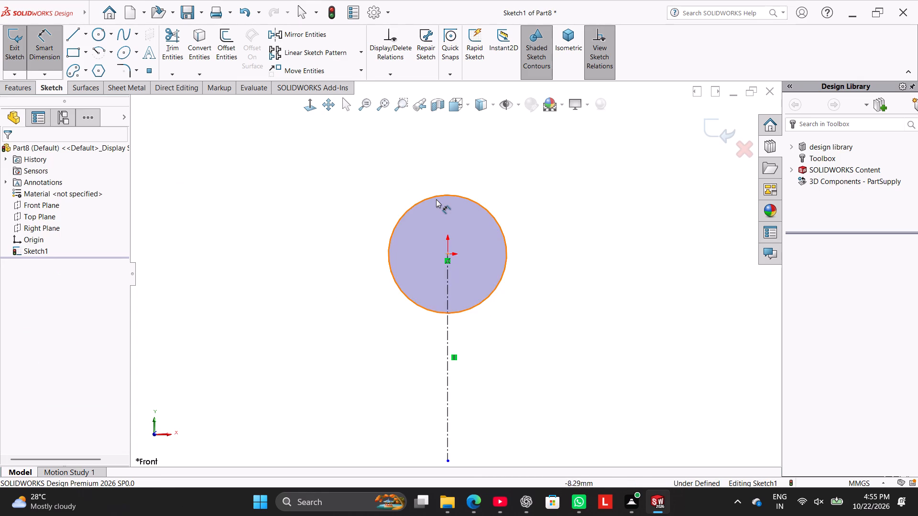
pyautogui.click(436, 199)
pyautogui.click(435, 195)
pyautogui.click(353, 185)
pyautogui.write('18')
pyautogui.press('Return')
pyautogui.rightClick(348, 243)
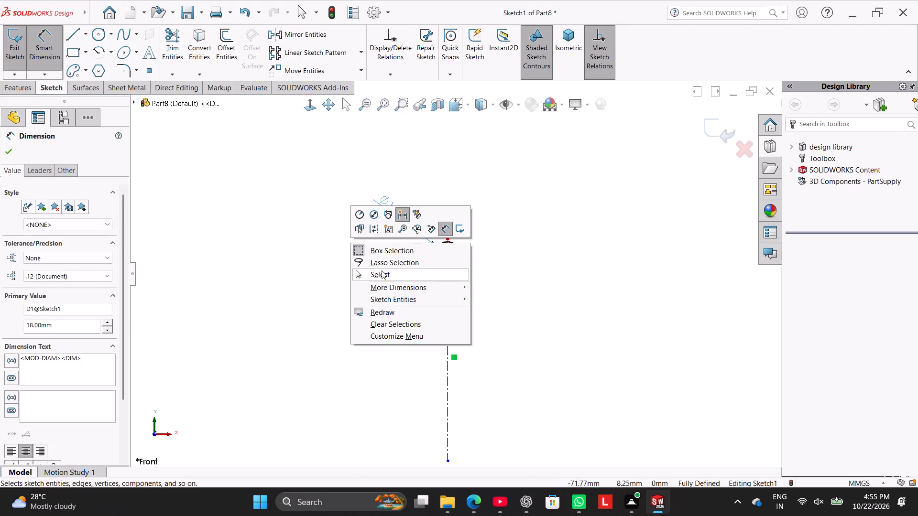
# Offset the 18 mm circle outward by 6 mm to add a concentric outer circle.
pyautogui.click(382, 270)
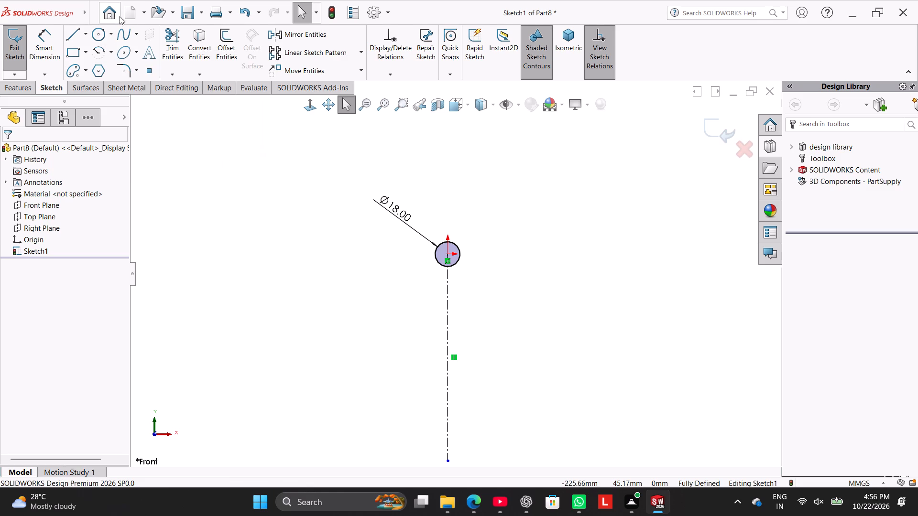
pyautogui.click(222, 48)
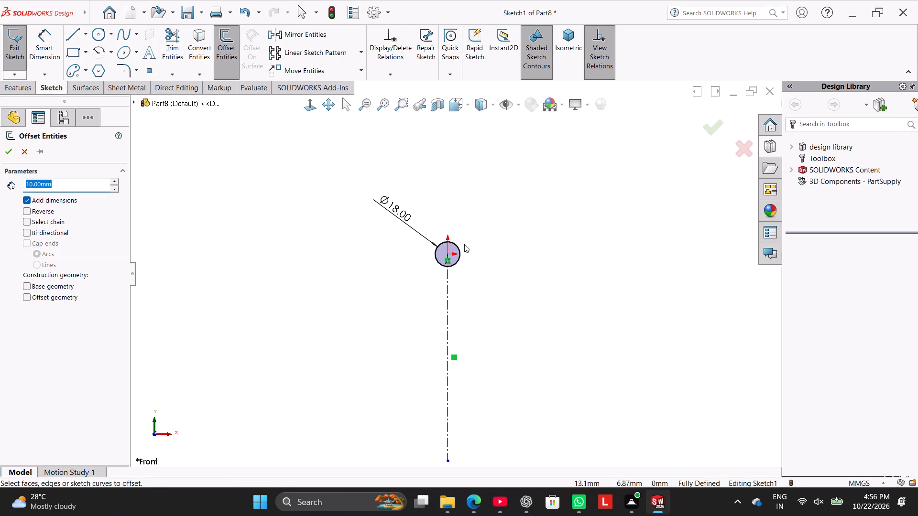
pyautogui.click(456, 241)
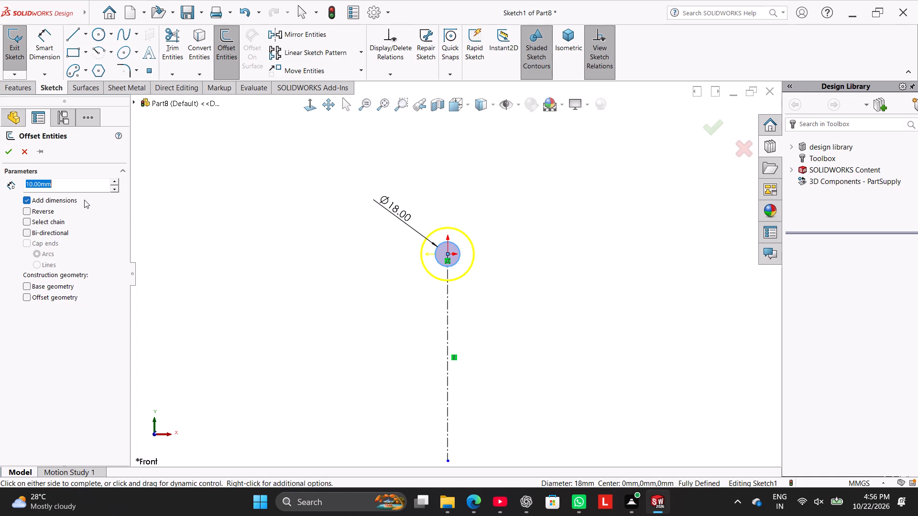
pyautogui.press('6')
pyautogui.press('Return')
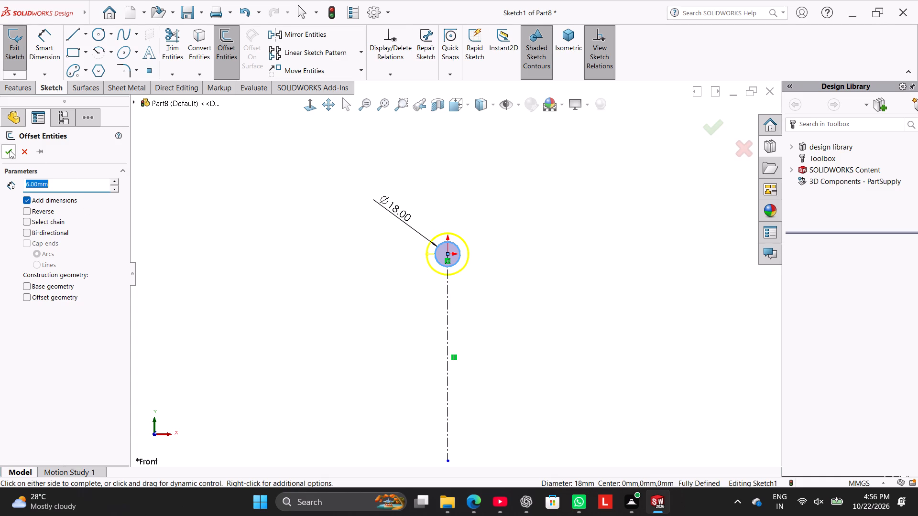
pyautogui.click(10, 150)
pyautogui.click(215, 235)
# Move the 18 mm diameter dimension to the upper-right side of the circles.
pyautogui.scroll(-2, 527, 255)
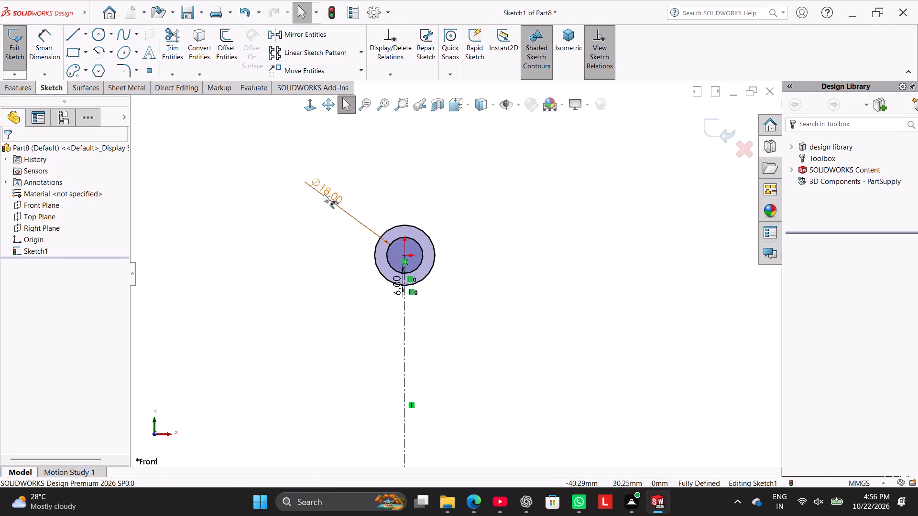
pyautogui.moveTo(324, 194); pyautogui.dragTo(466, 212)
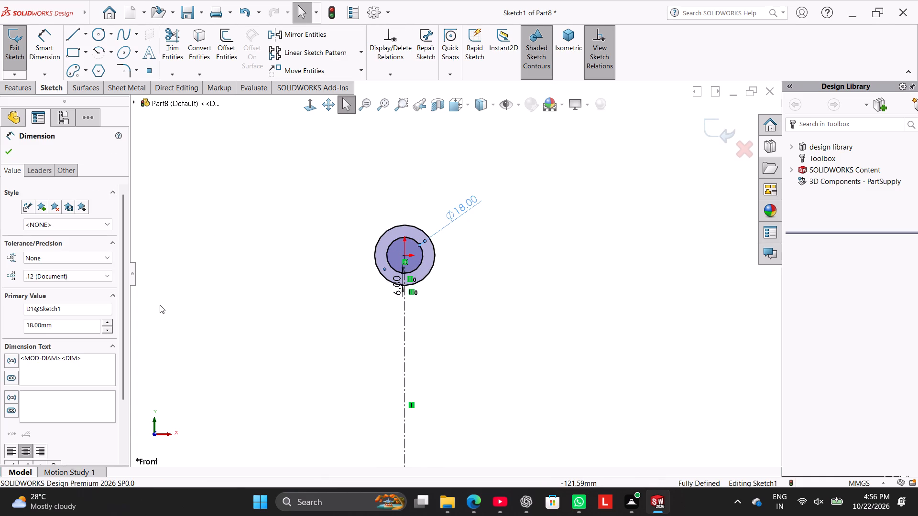
# Convert both concentric circles to construction geometry, keeping the vertical line through the origin as a construction centerline.
pyautogui.moveTo(460, 335); pyautogui.dragTo(370, 226)
pyautogui.rightClick(371, 214)
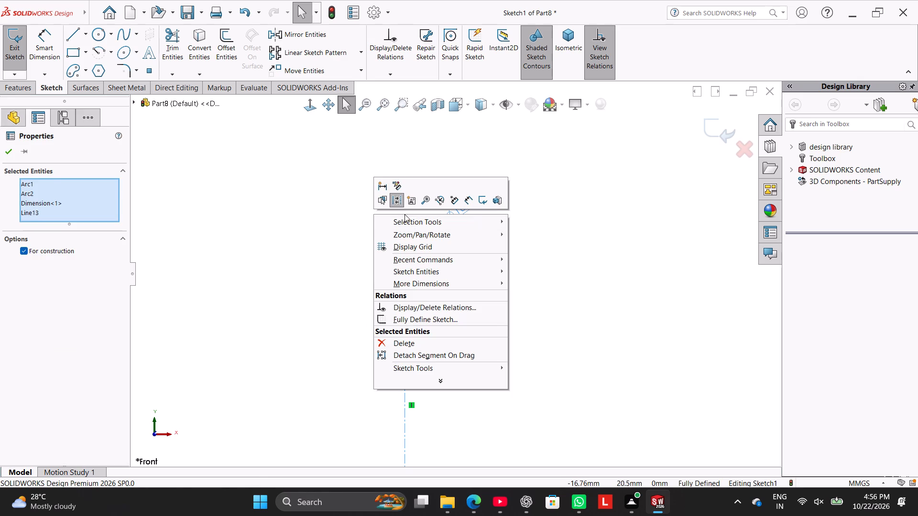
pyautogui.click(397, 205)
pyautogui.click(319, 248)
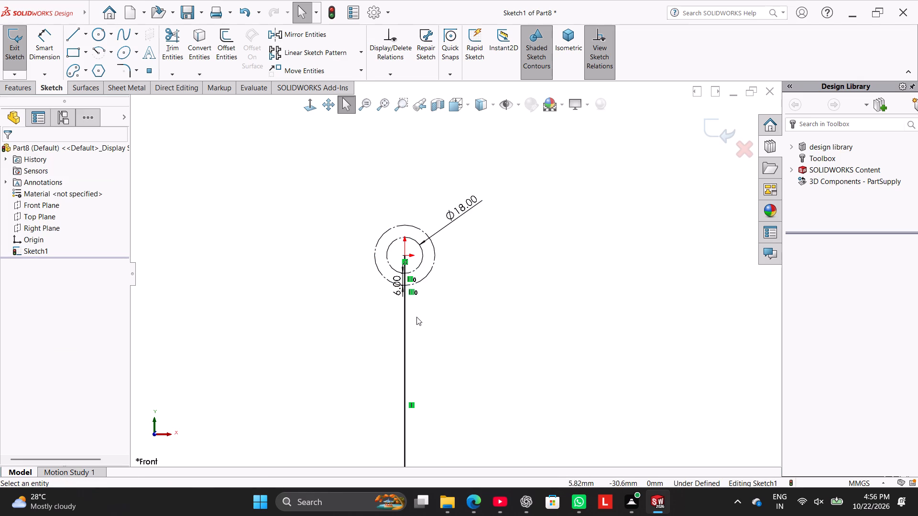
pyautogui.rightClick(403, 314)
pyautogui.click(426, 297)
pyautogui.click(320, 279)
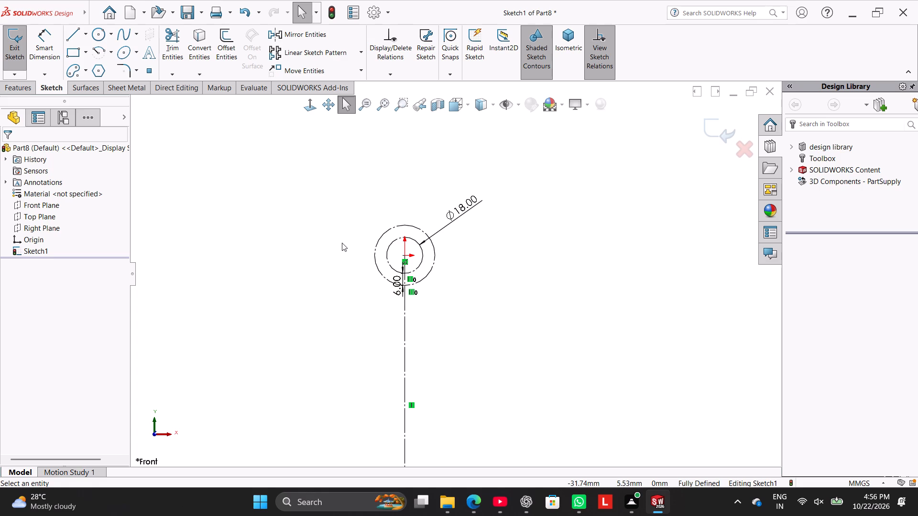
# Sketch an open six-line profile left of the circles, with a 39 mm upper side, a slanted line and a leg about 14 mm wide.
pyautogui.click(73, 28)
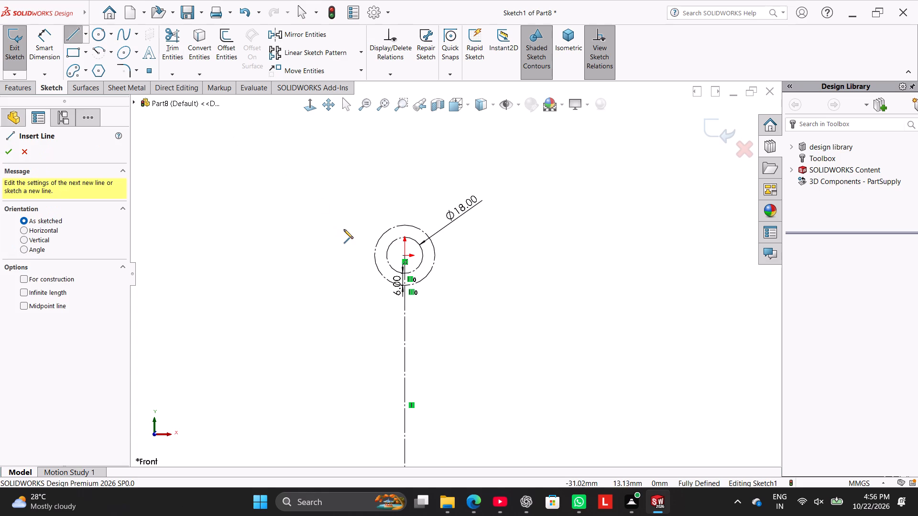
pyautogui.click(318, 225)
pyautogui.click(250, 225)
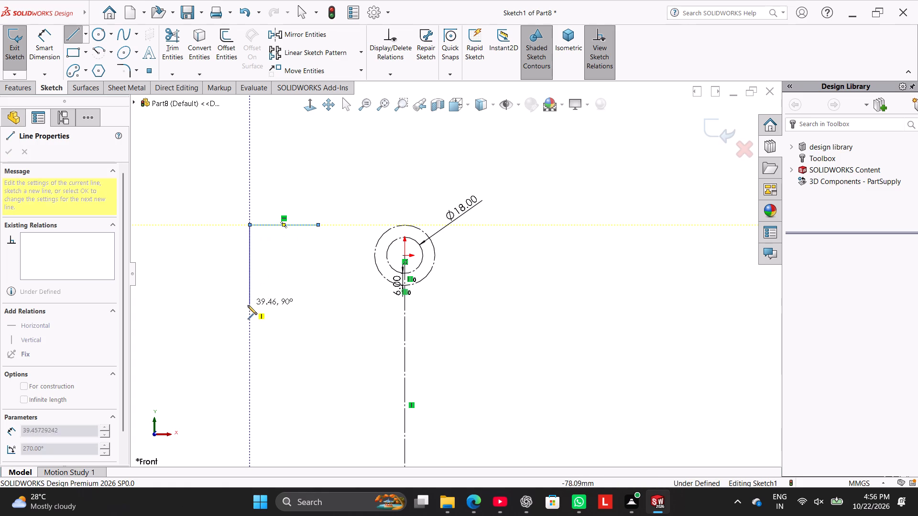
pyautogui.click(248, 310)
pyautogui.click(282, 357)
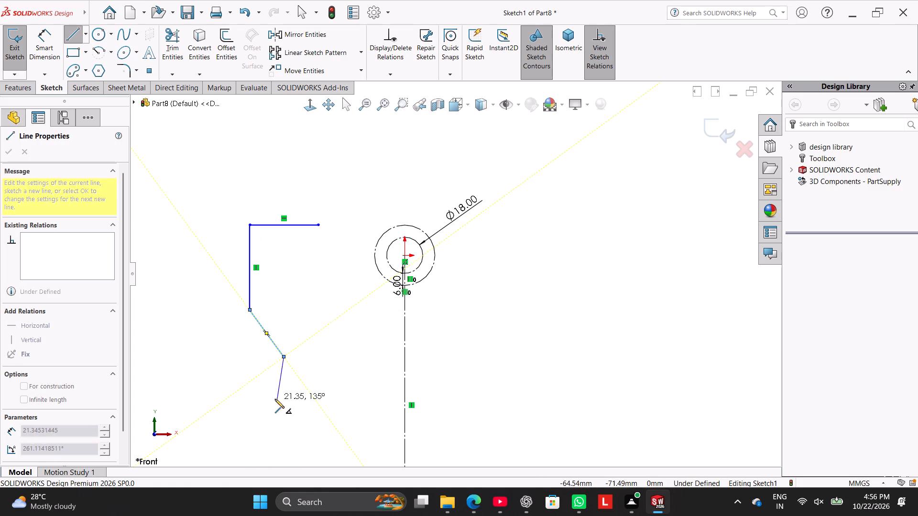
pyautogui.click(286, 460)
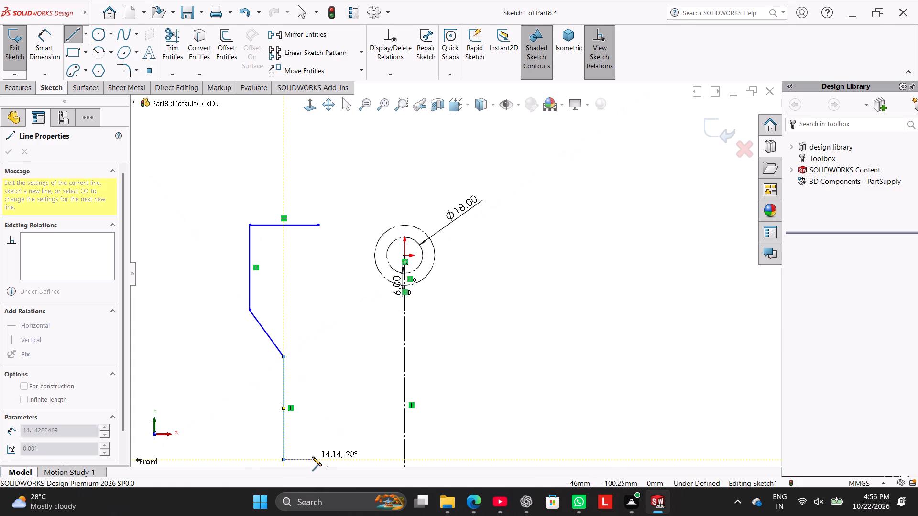
pyautogui.moveTo(312, 457); pyautogui.dragTo(312, 450)
pyautogui.click(311, 329)
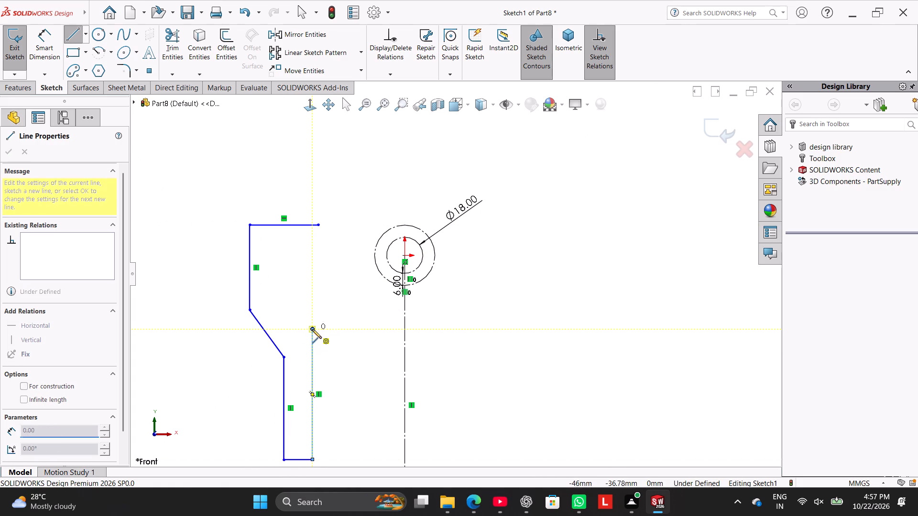
pyautogui.rightClick(329, 300)
pyautogui.click(349, 304)
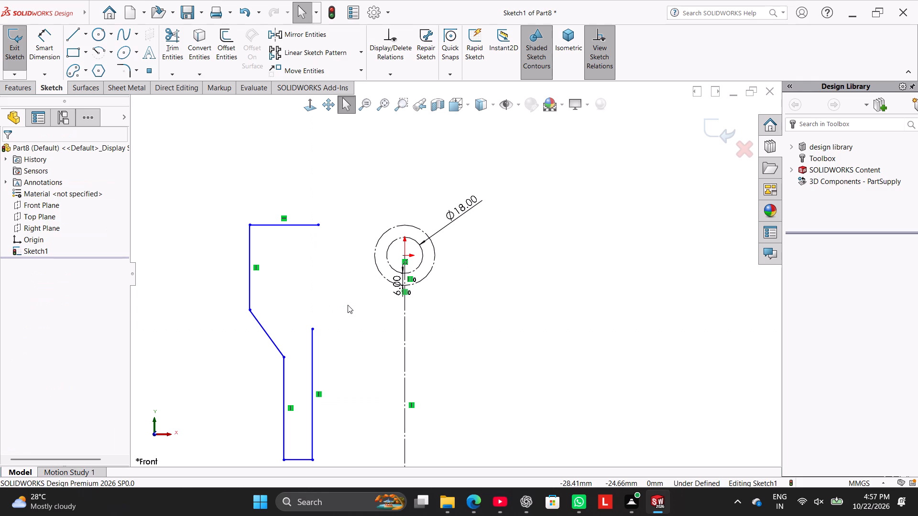
# Close the profile with a three-point arc of about 91 mm radius, from the top line's end to the leg's inner line.
pyautogui.click(108, 54)
pyautogui.click(122, 94)
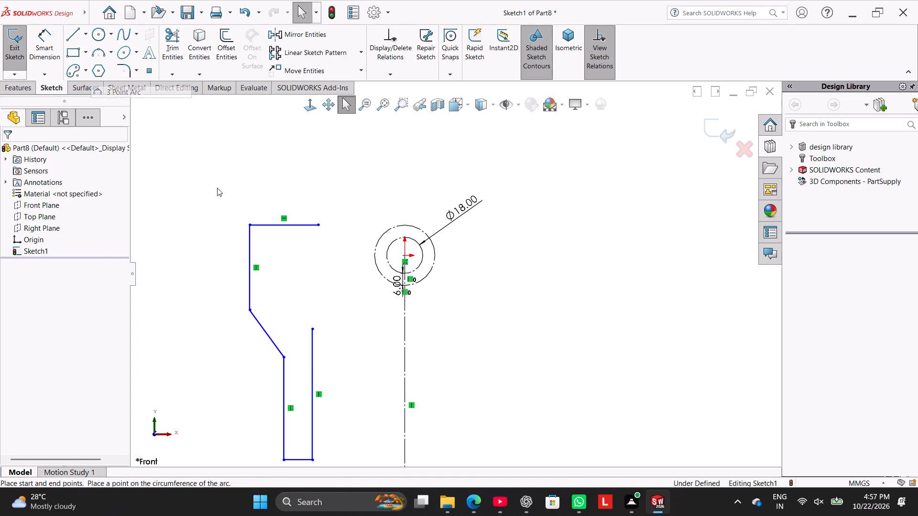
pyautogui.click(319, 225)
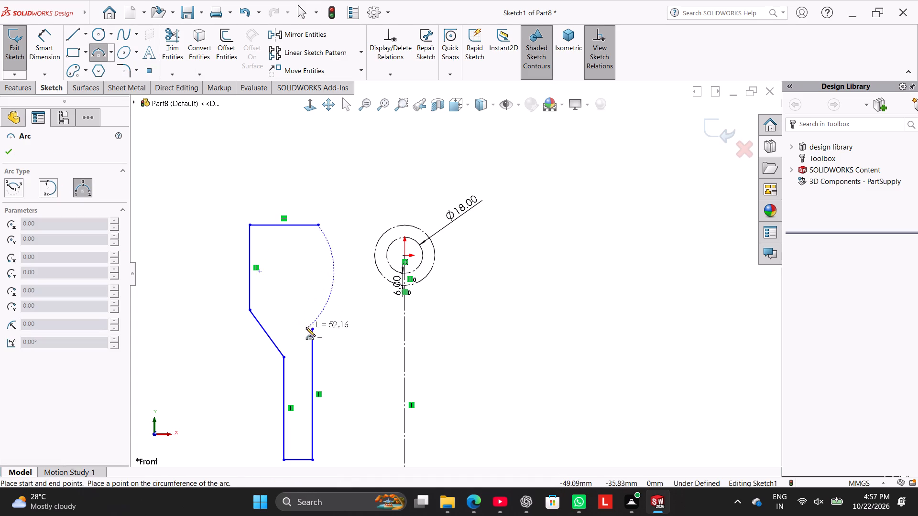
pyautogui.click(313, 329)
pyautogui.click(308, 307)
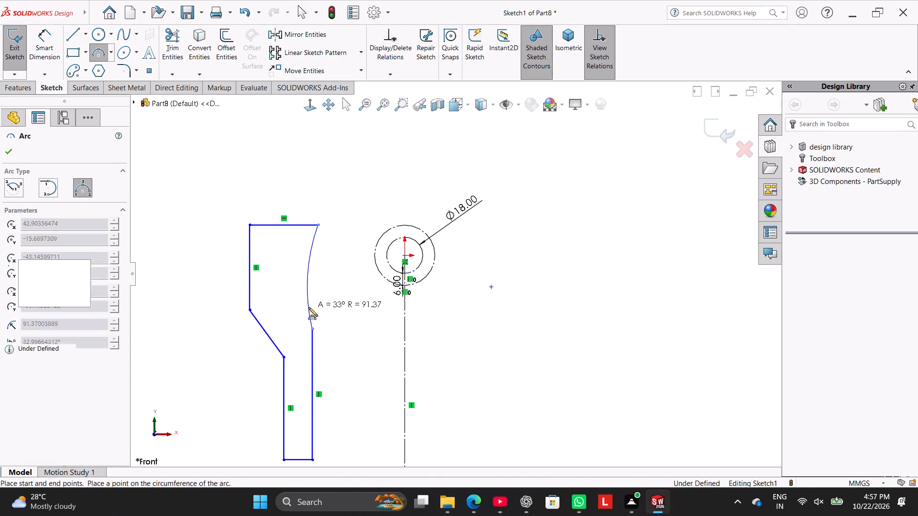
pyautogui.rightClick(339, 217)
pyautogui.click(360, 220)
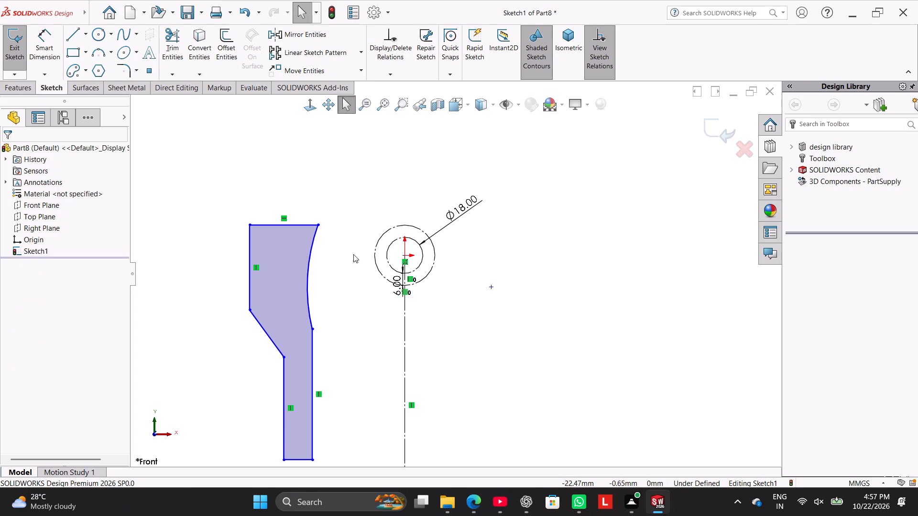
# Dimension the leg's inner line about the centerline with a doubled distance of 30 mm.
pyautogui.click(51, 50)
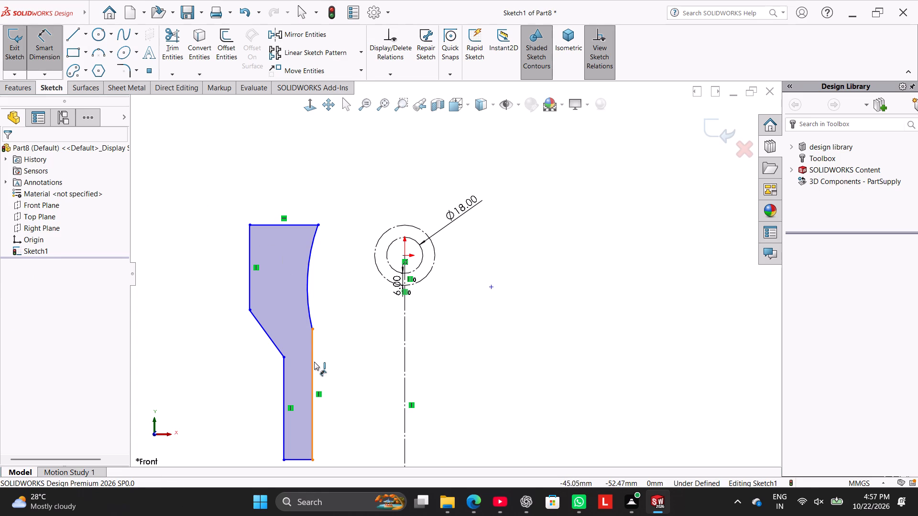
pyautogui.click(314, 362)
pyautogui.click(405, 389)
pyautogui.scroll(2, 386, 423)
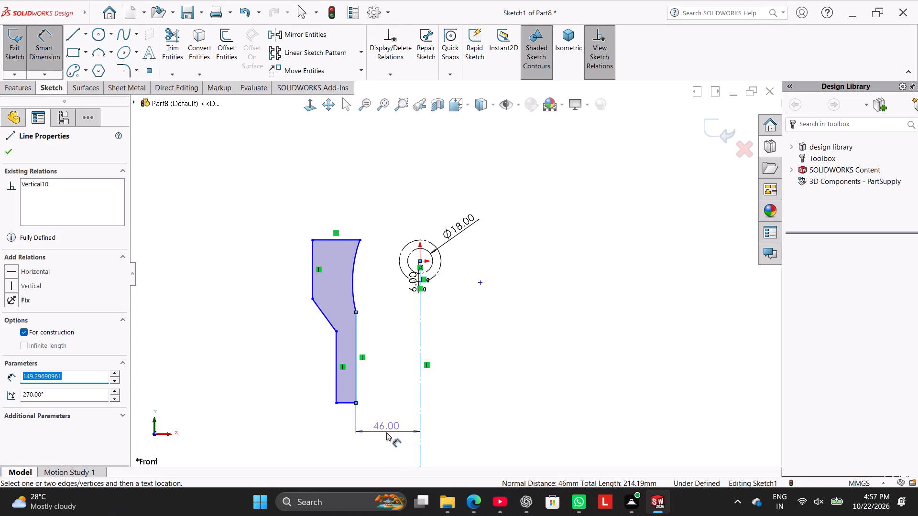
pyautogui.scroll(1, 386, 432)
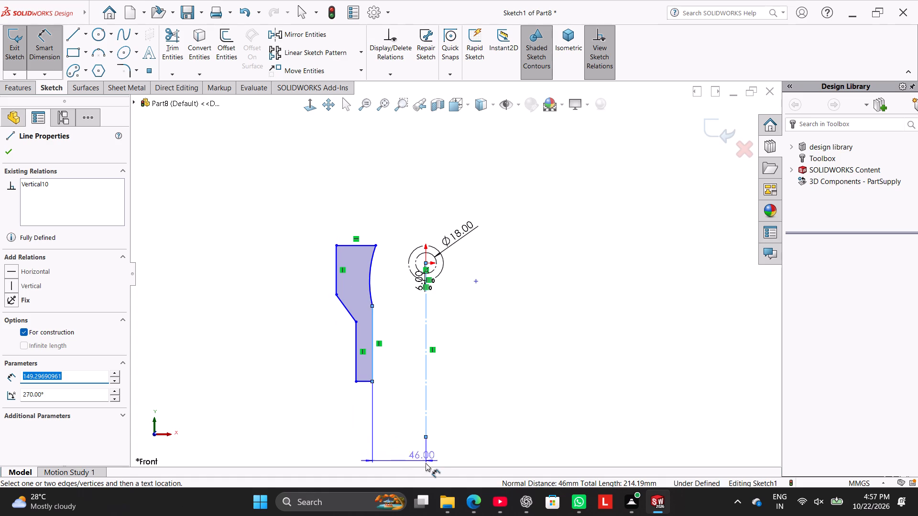
pyautogui.click(428, 464)
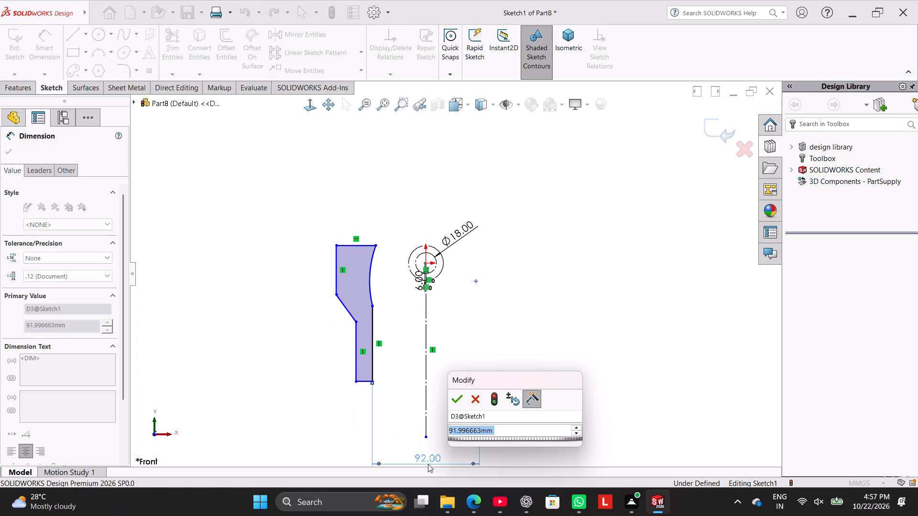
pyautogui.write('30')
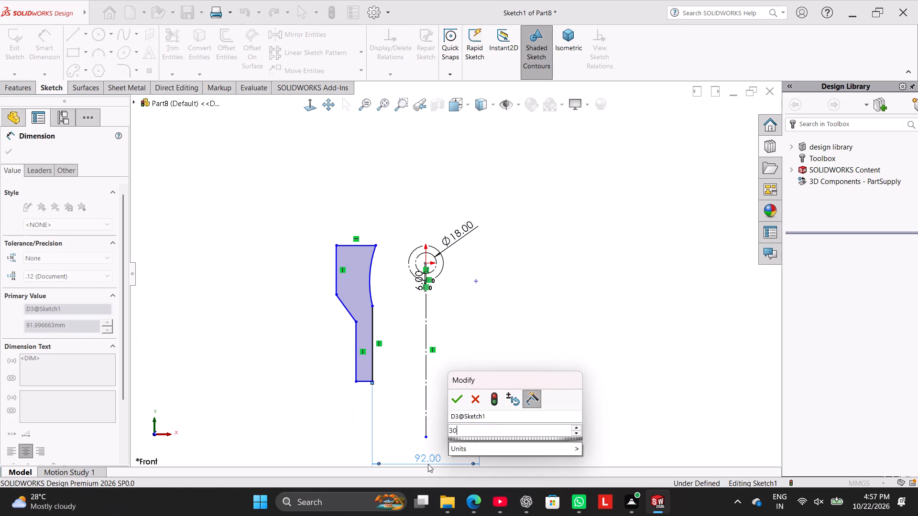
pyautogui.press('Return')
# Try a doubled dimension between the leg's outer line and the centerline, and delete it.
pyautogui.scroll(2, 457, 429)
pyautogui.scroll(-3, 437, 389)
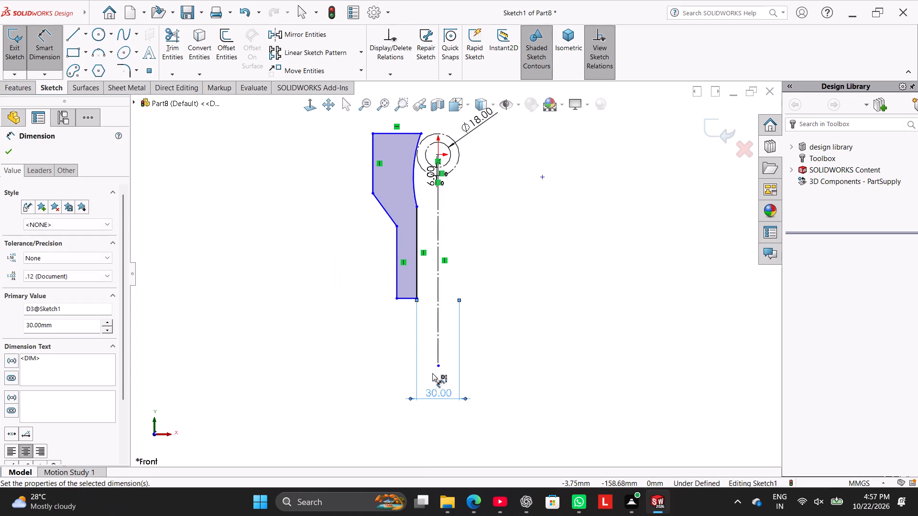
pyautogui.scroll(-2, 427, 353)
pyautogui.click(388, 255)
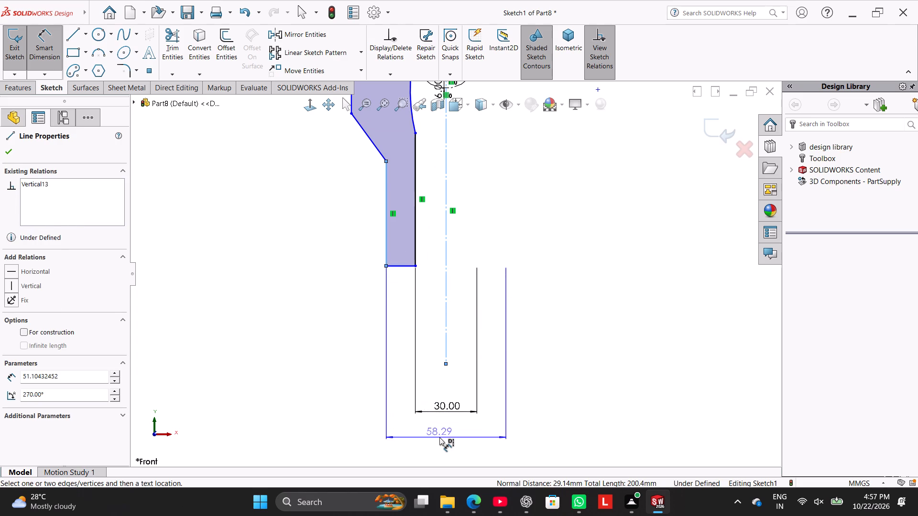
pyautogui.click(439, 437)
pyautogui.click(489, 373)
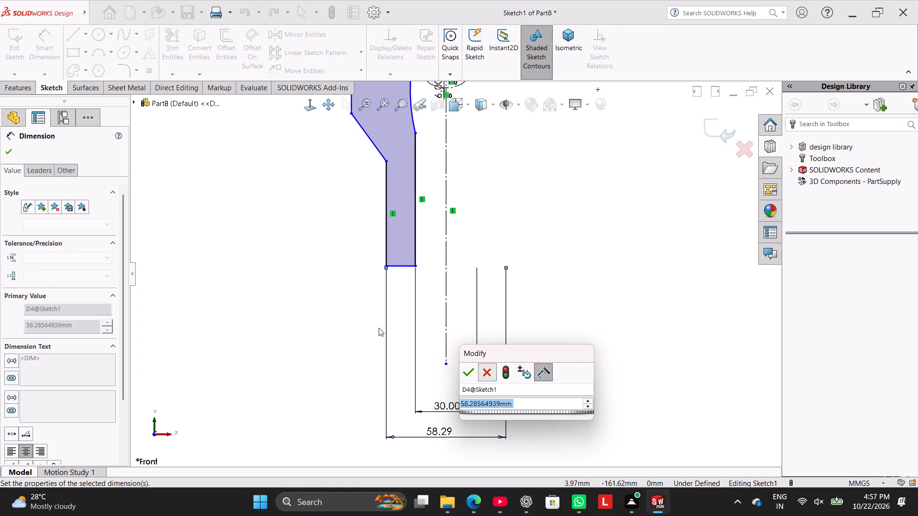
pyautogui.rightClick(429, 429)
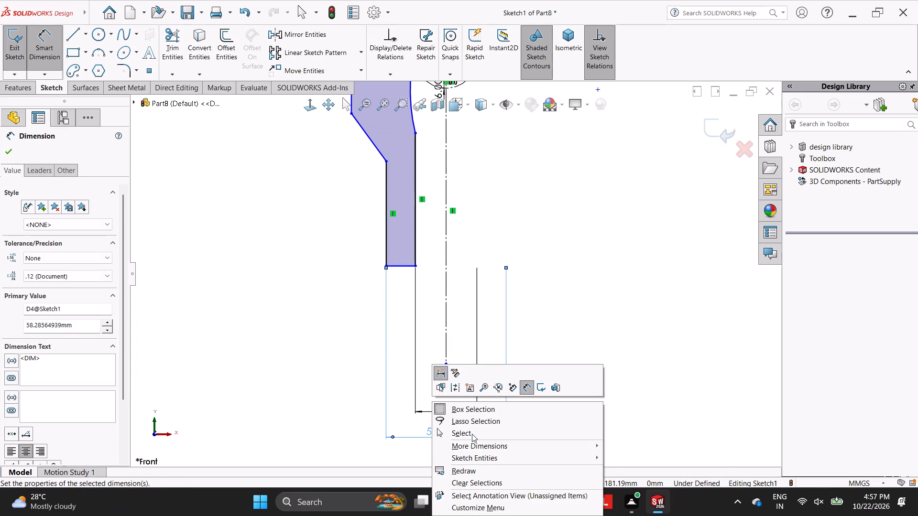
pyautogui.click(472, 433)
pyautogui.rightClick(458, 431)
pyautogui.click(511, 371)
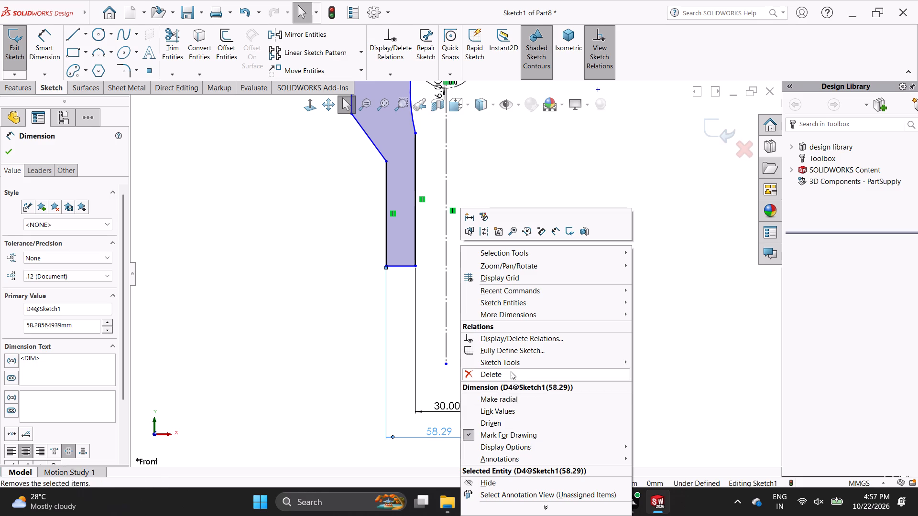
# Dimension the leg's width between its two vertical lines as 10 mm.
pyautogui.click(41, 54)
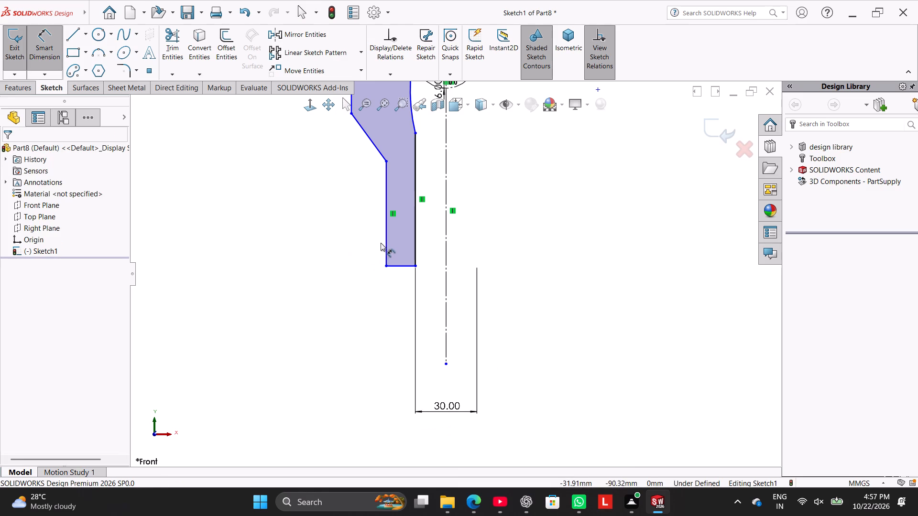
pyautogui.click(385, 236)
pyautogui.click(415, 253)
pyautogui.click(403, 295)
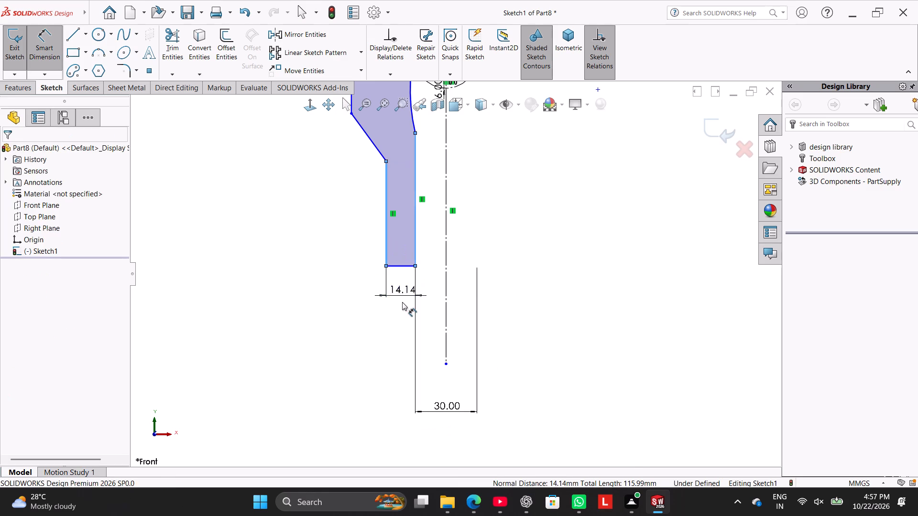
pyautogui.write('10')
pyautogui.press('Return')
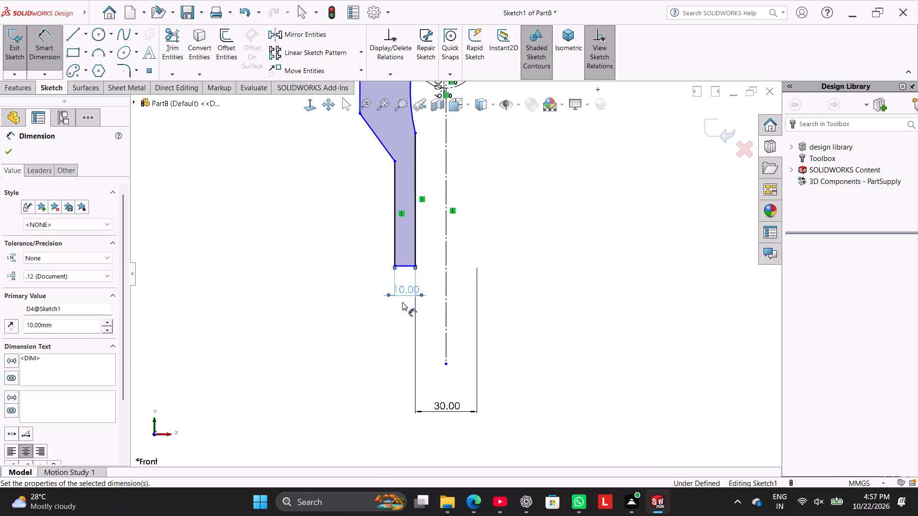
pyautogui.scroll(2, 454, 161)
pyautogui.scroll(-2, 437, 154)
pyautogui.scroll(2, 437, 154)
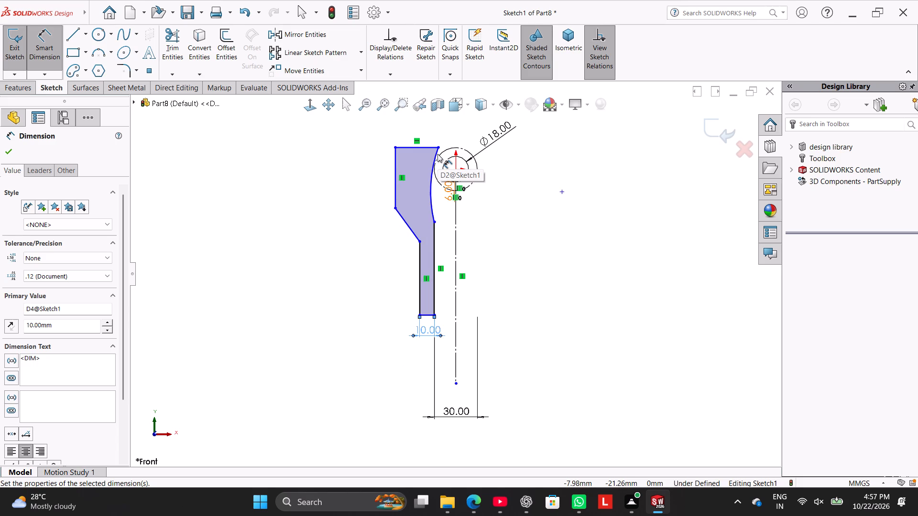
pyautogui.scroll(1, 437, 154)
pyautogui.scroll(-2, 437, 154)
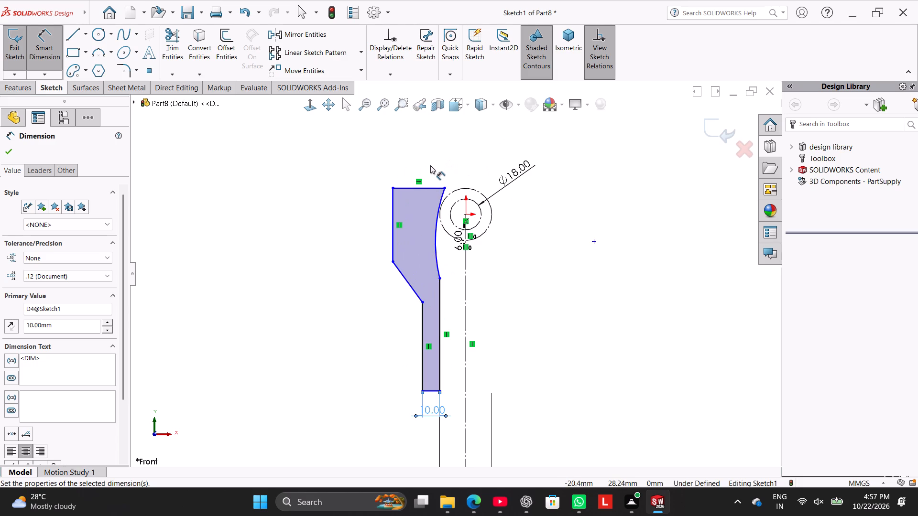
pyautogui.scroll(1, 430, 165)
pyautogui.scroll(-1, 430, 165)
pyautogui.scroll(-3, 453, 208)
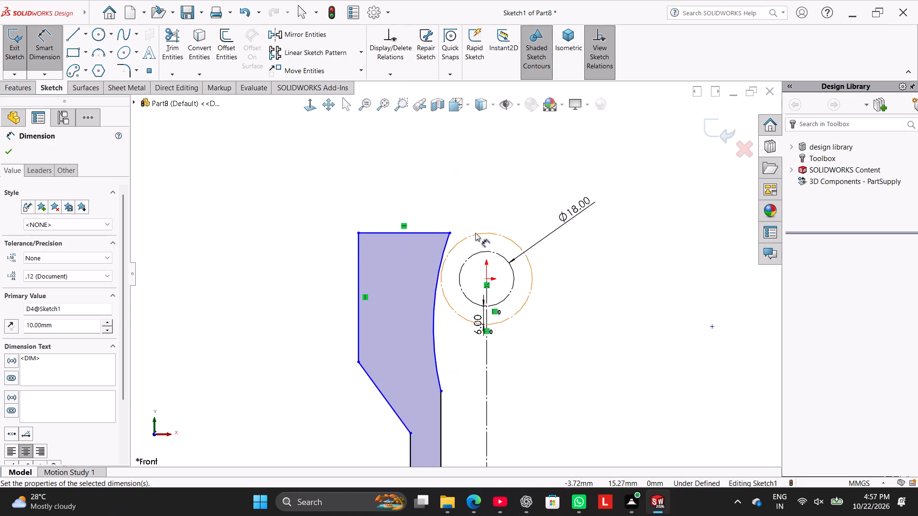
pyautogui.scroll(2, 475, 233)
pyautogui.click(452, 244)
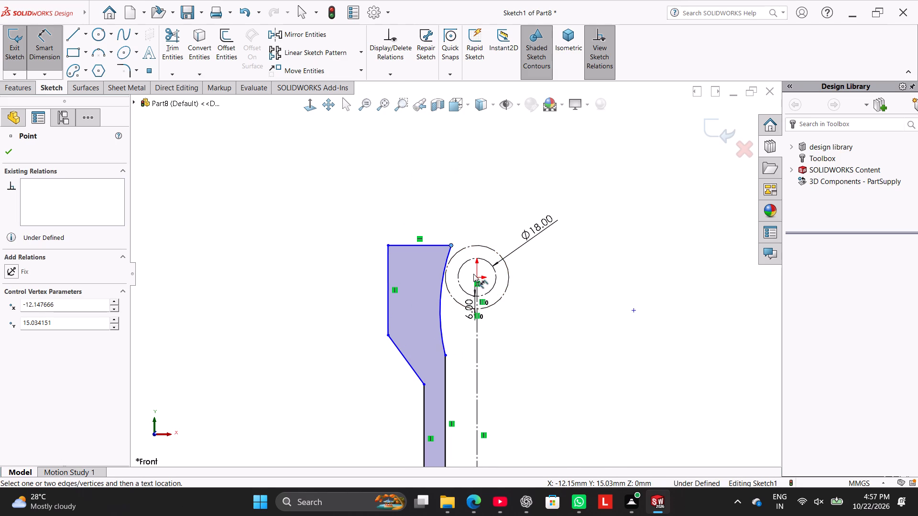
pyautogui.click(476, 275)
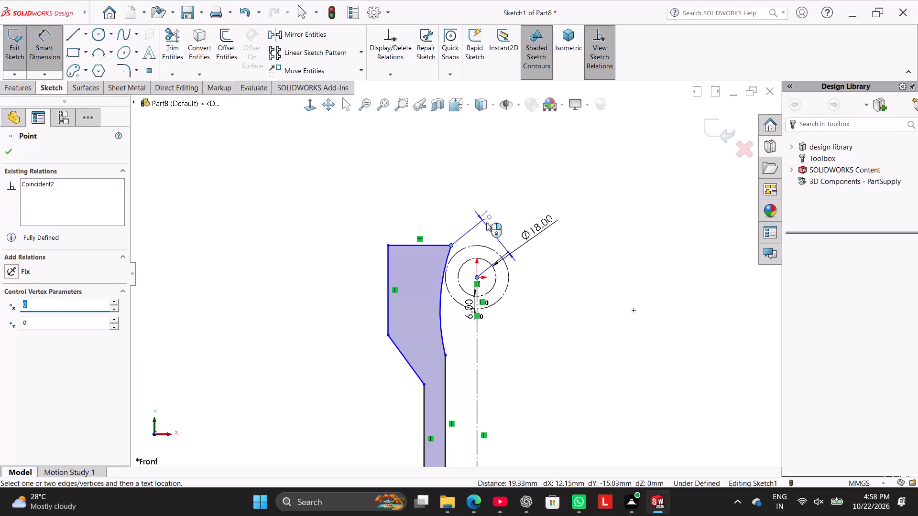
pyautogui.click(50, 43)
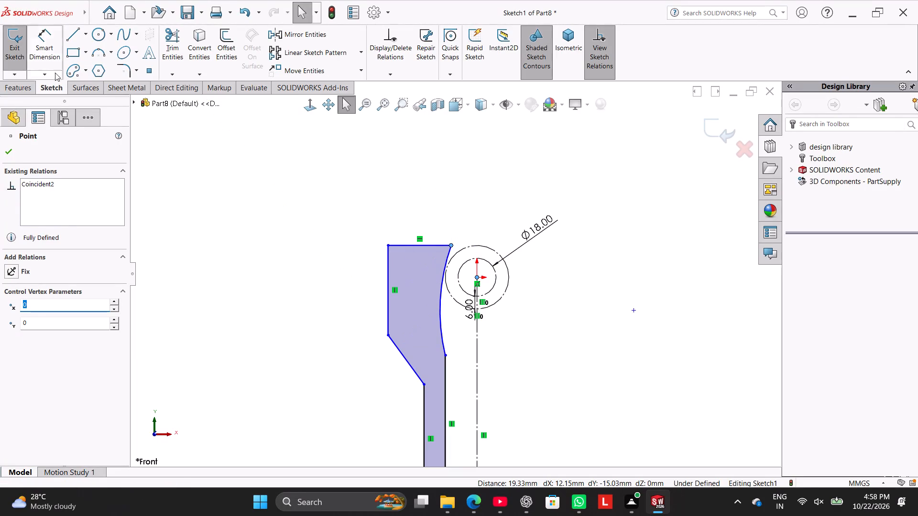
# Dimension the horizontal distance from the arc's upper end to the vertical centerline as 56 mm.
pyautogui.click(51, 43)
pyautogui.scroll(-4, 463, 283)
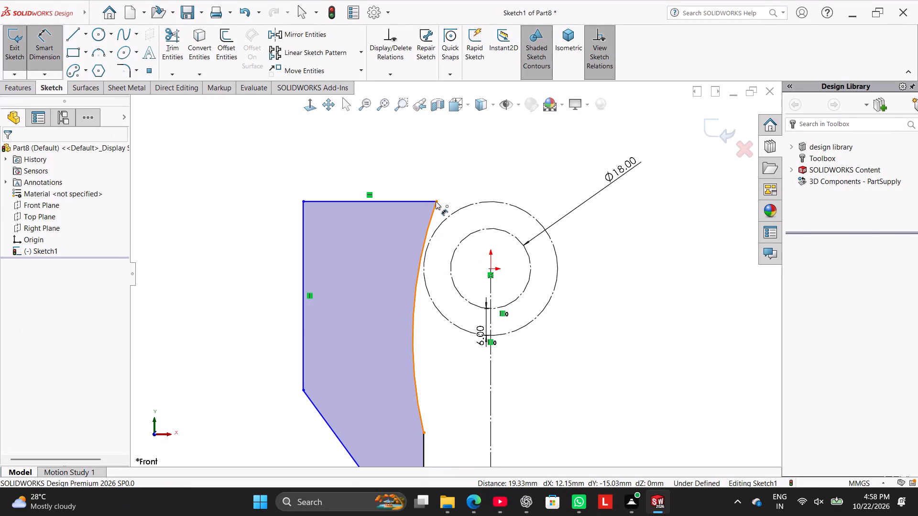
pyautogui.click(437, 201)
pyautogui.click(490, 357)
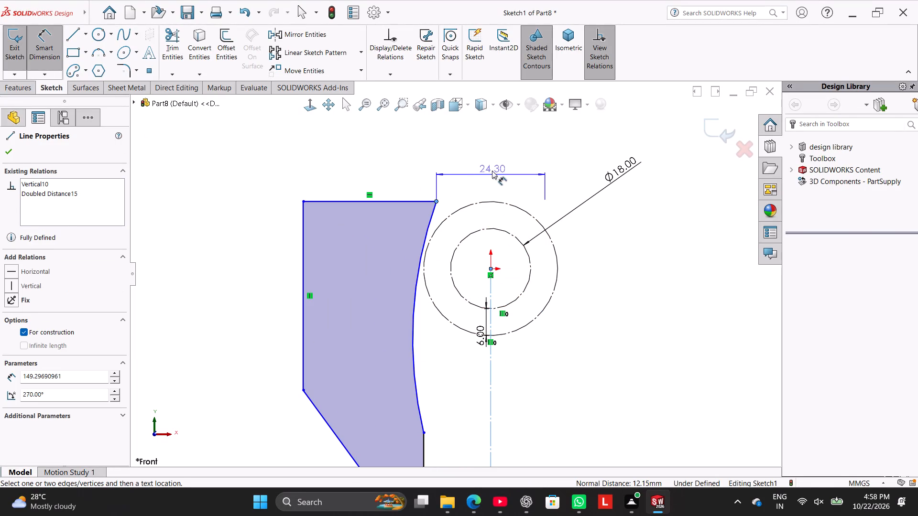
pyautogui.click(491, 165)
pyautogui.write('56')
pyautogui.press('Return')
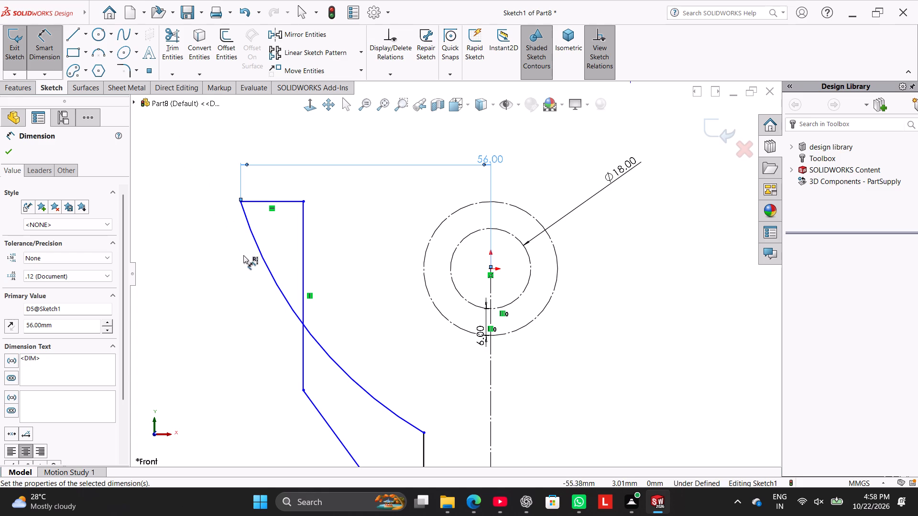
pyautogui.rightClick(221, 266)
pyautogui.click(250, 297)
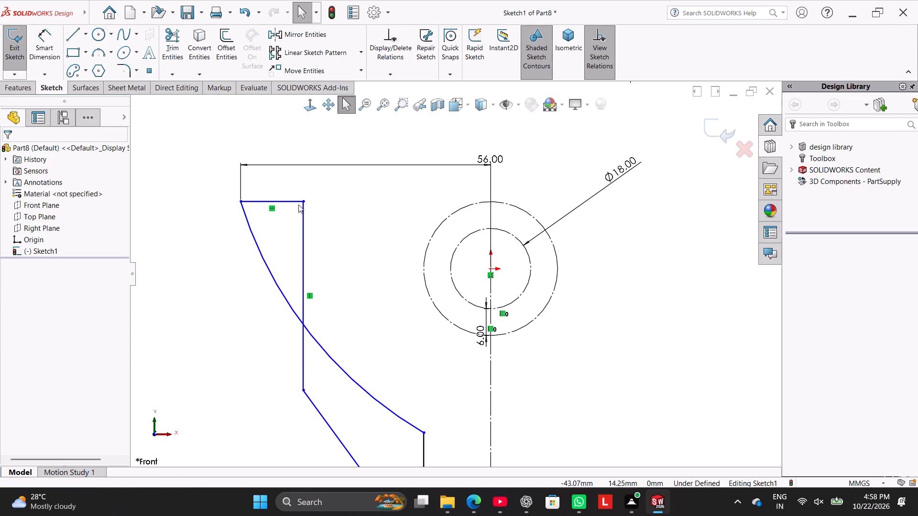
# Shift the profile's top line up about 2 mm and its outer vertical line outward beyond the arc, leaving that line about 10 mm long.
pyautogui.moveTo(300, 203); pyautogui.dragTo(262, 192)
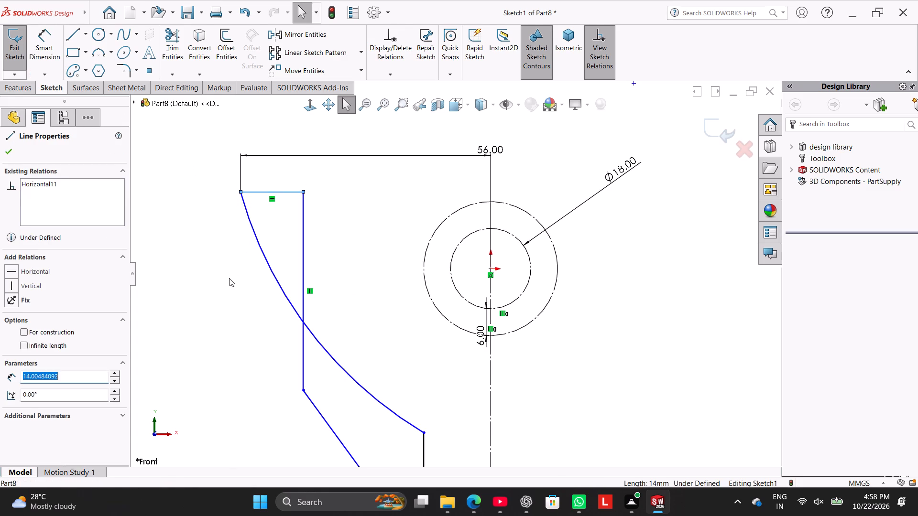
pyautogui.click(228, 282)
pyautogui.scroll(3, 293, 286)
pyautogui.moveTo(369, 332); pyautogui.dragTo(357, 331)
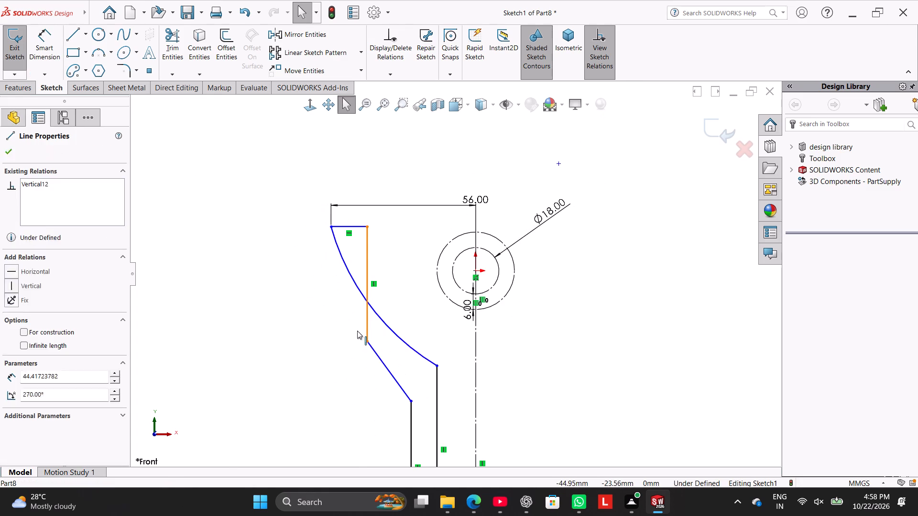
pyautogui.moveTo(357, 331); pyautogui.dragTo(303, 325)
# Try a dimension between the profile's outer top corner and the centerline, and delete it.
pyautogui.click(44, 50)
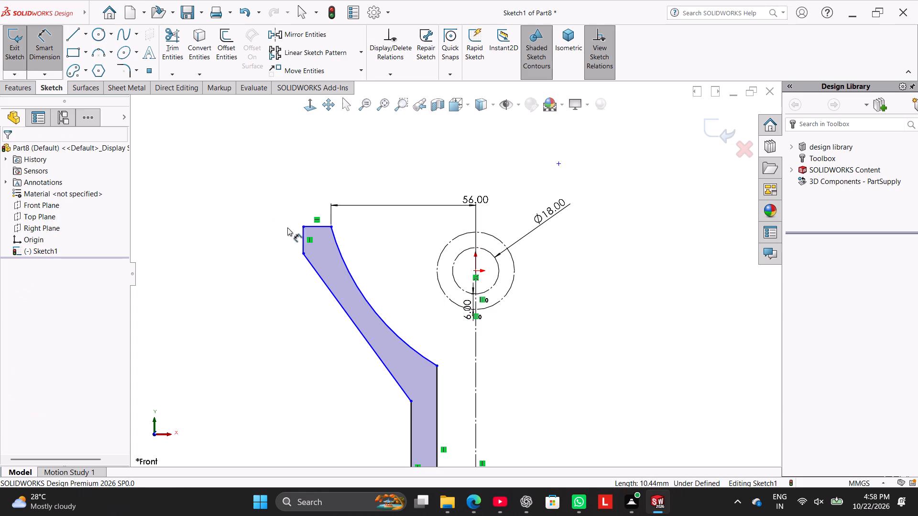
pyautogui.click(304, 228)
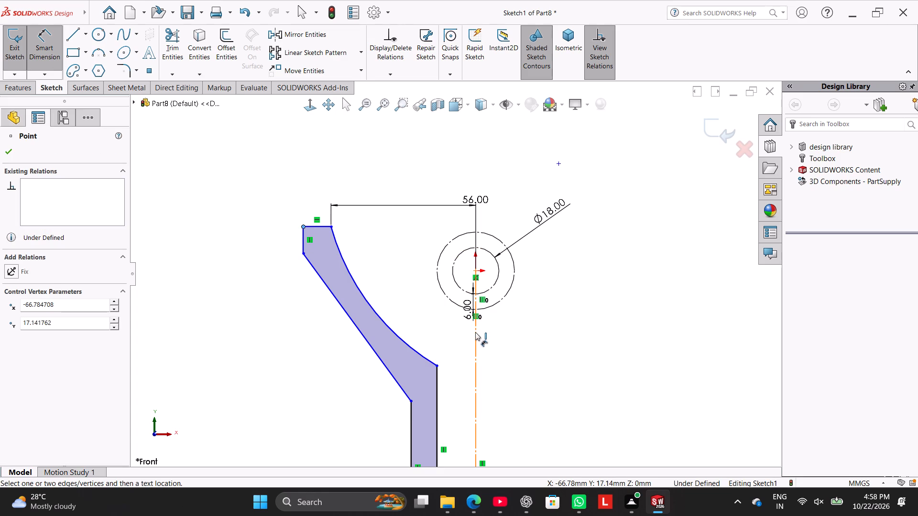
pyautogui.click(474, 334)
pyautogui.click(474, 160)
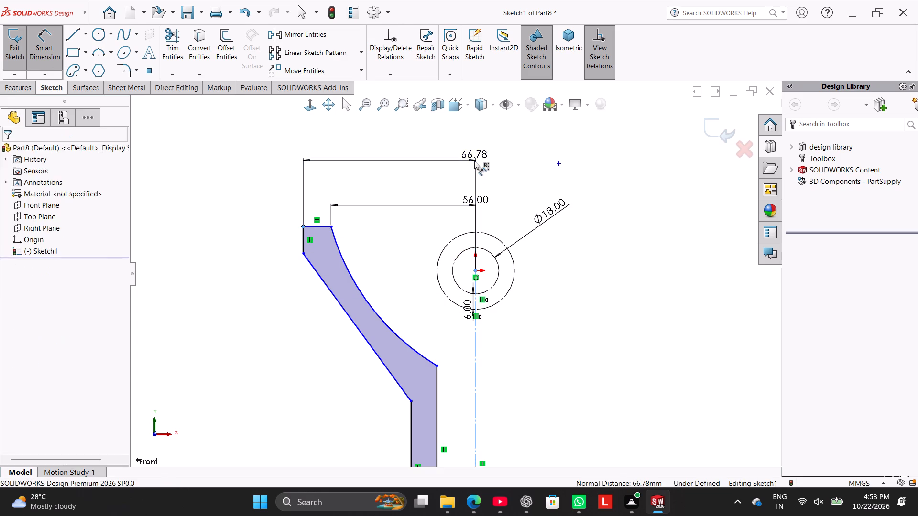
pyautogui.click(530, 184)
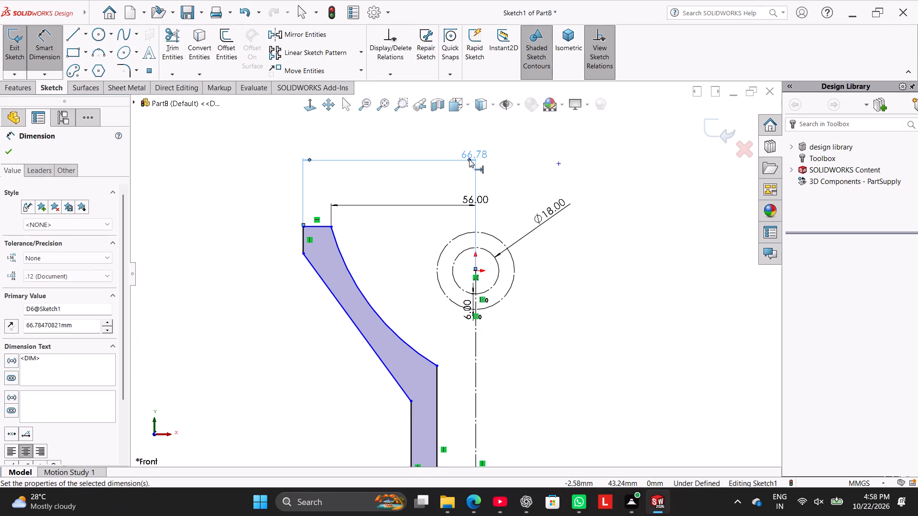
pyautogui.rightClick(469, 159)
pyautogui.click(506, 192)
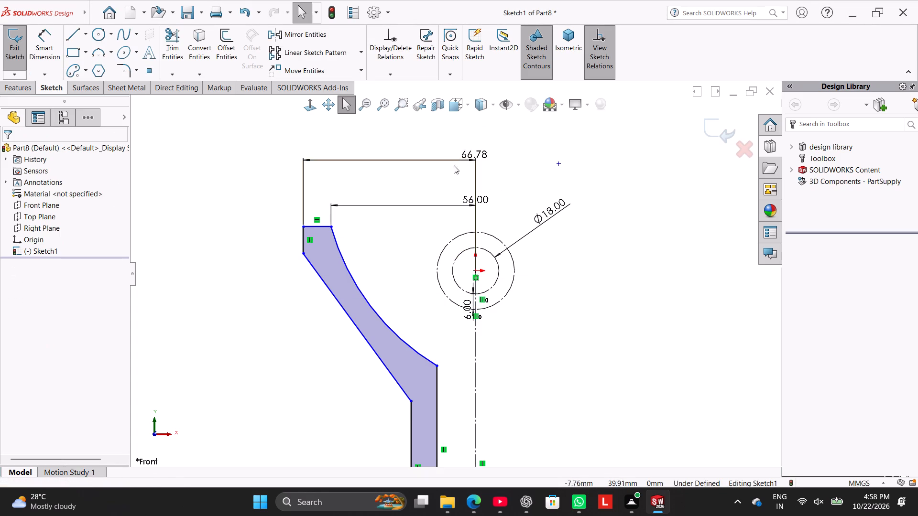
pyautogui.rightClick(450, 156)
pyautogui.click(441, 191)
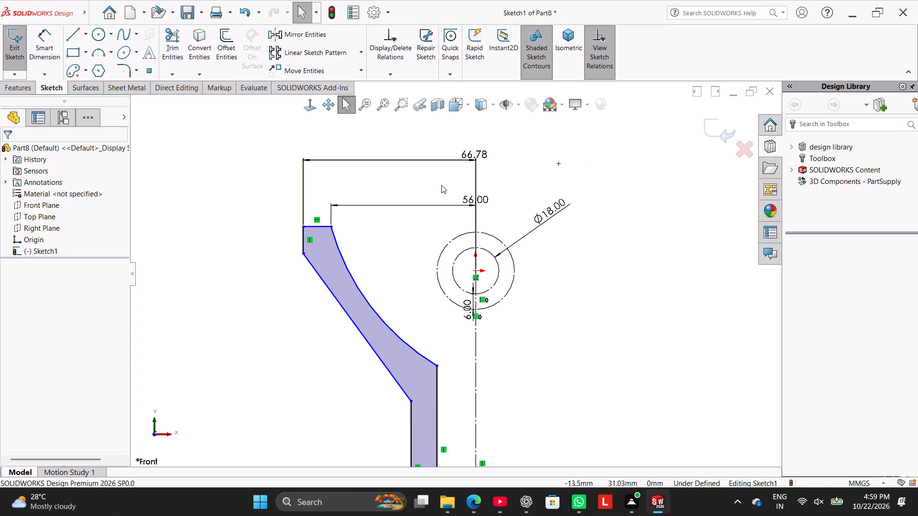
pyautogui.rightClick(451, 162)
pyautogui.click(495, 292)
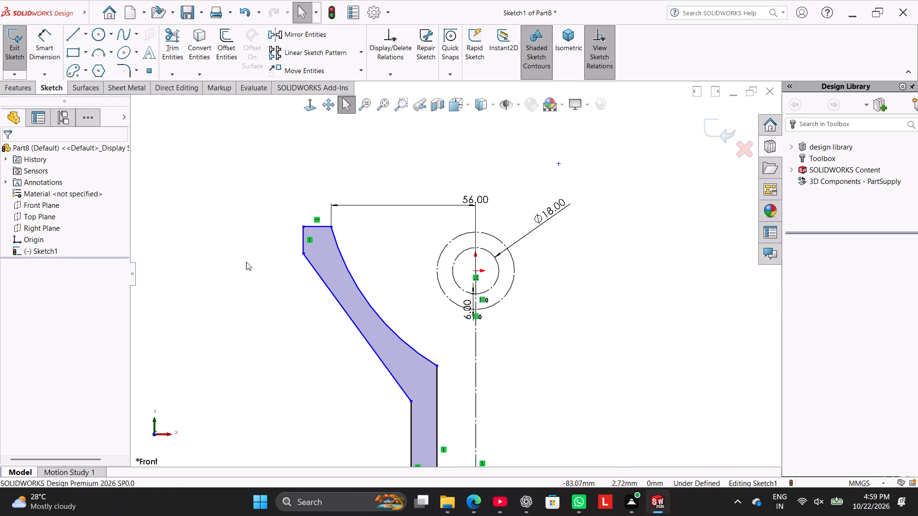
# Dimension the short outer vertical line about the centerline with a doubled distance of 72 mm.
pyautogui.moveTo(246, 262); pyautogui.dragTo(314, 261, button='right')
pyautogui.click(303, 234)
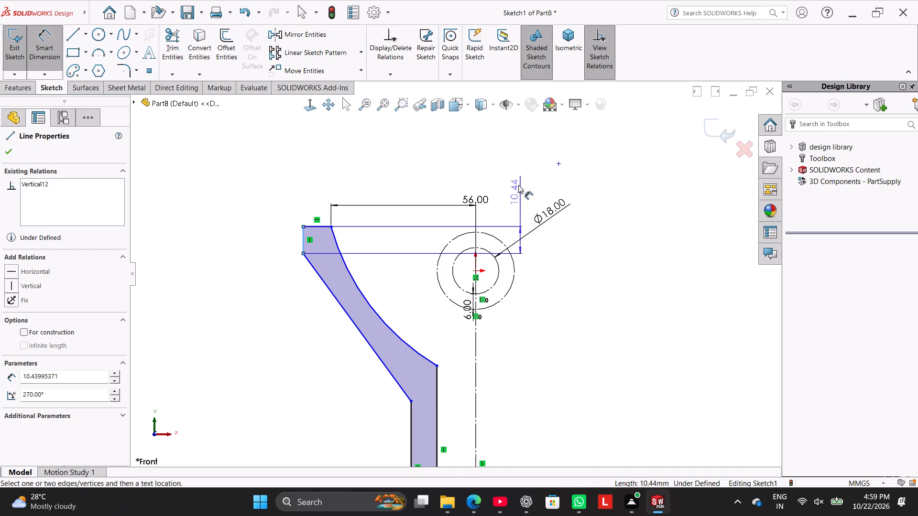
pyautogui.click(478, 341)
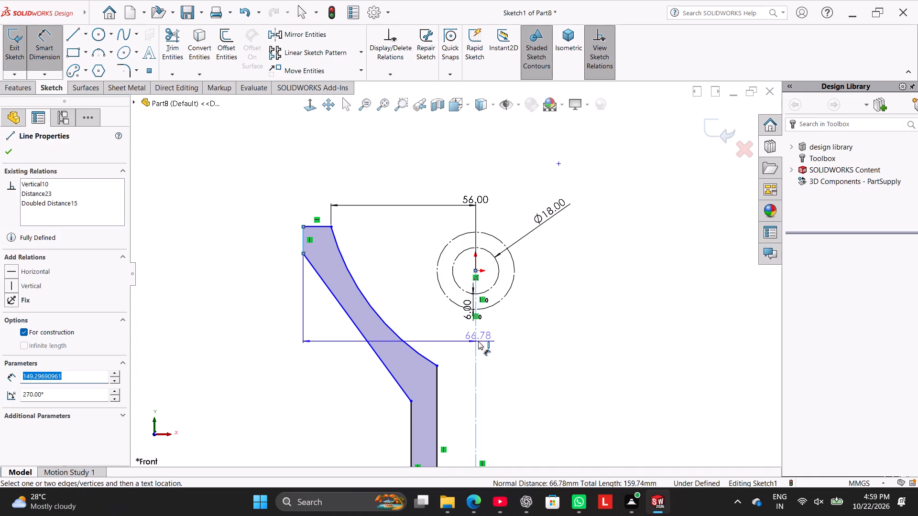
pyautogui.click(486, 164)
pyautogui.write('72')
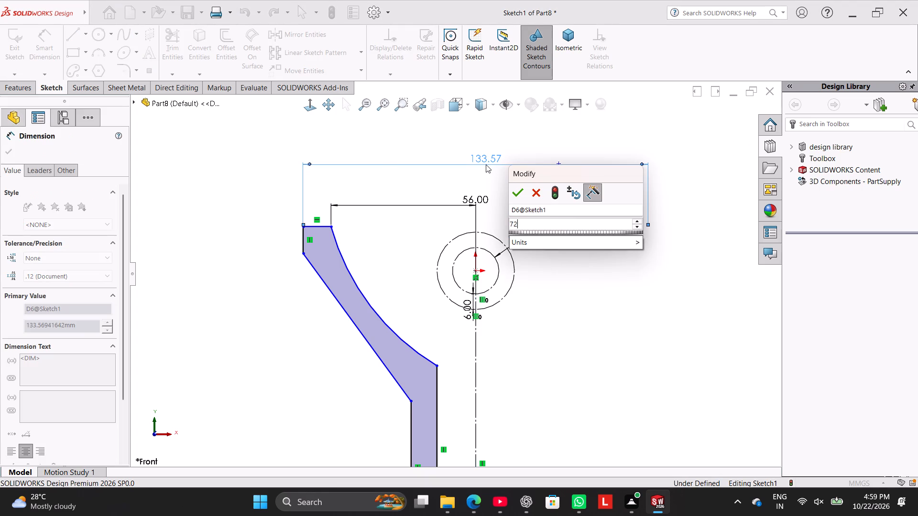
pyautogui.press('Return')
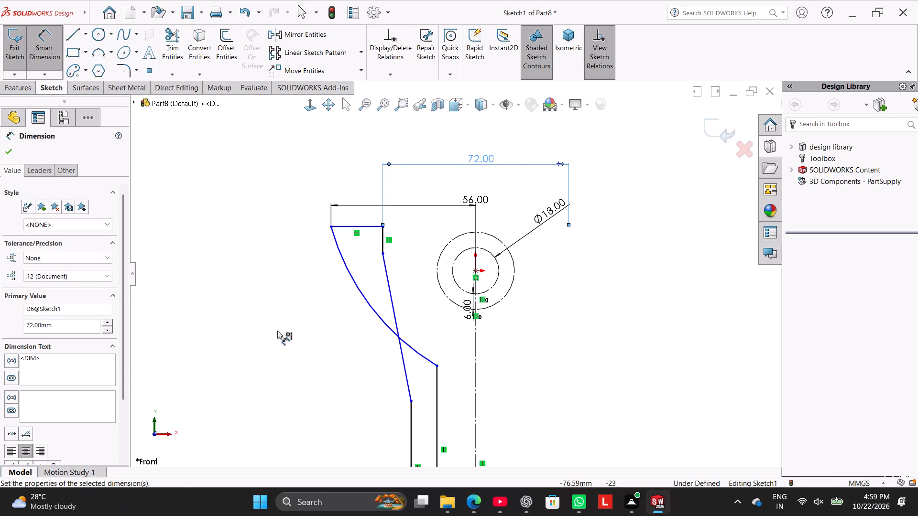
pyautogui.rightClick(276, 329)
pyautogui.click(298, 359)
# Move the arc's lower end down along the leg's inner line to about 47 mm below the origin.
pyautogui.scroll(1, 308, 355)
pyautogui.scroll(-1, 332, 352)
pyautogui.scroll(2, 335, 352)
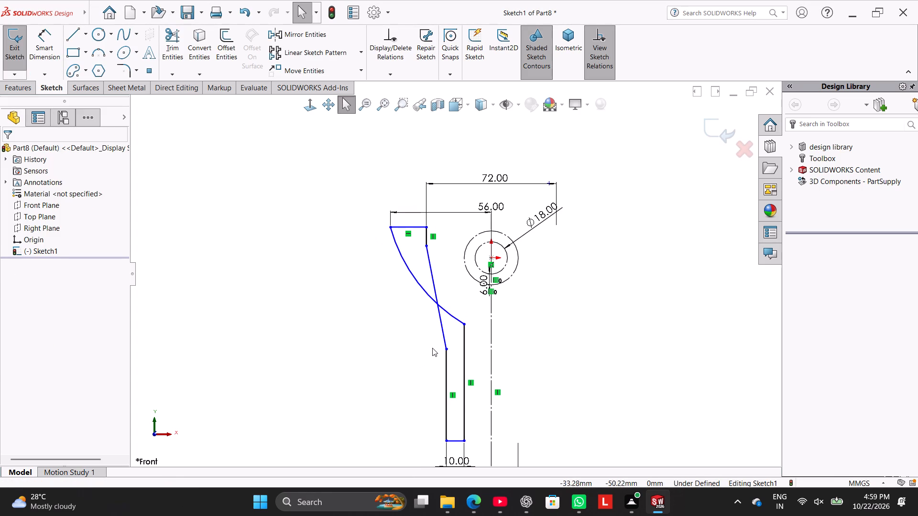
pyautogui.moveTo(465, 324); pyautogui.dragTo(421, 336)
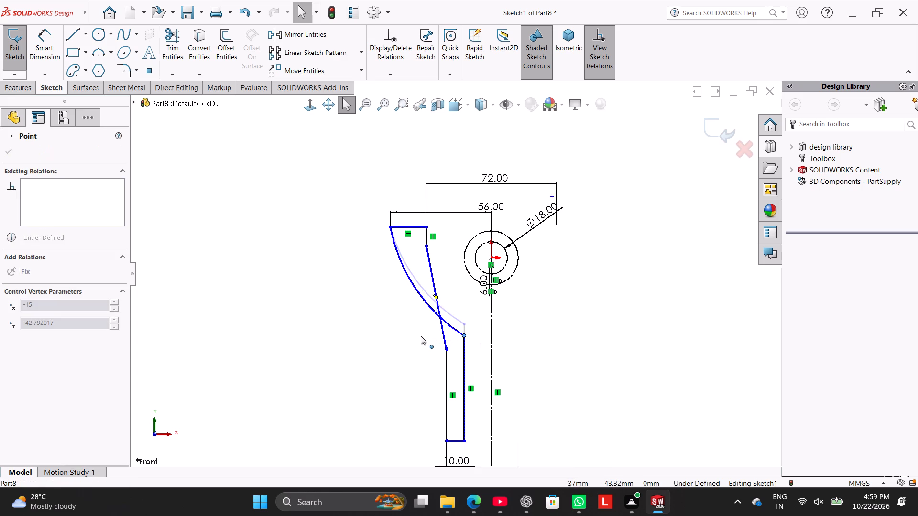
pyautogui.moveTo(421, 336); pyautogui.dragTo(421, 342)
pyautogui.click(361, 389)
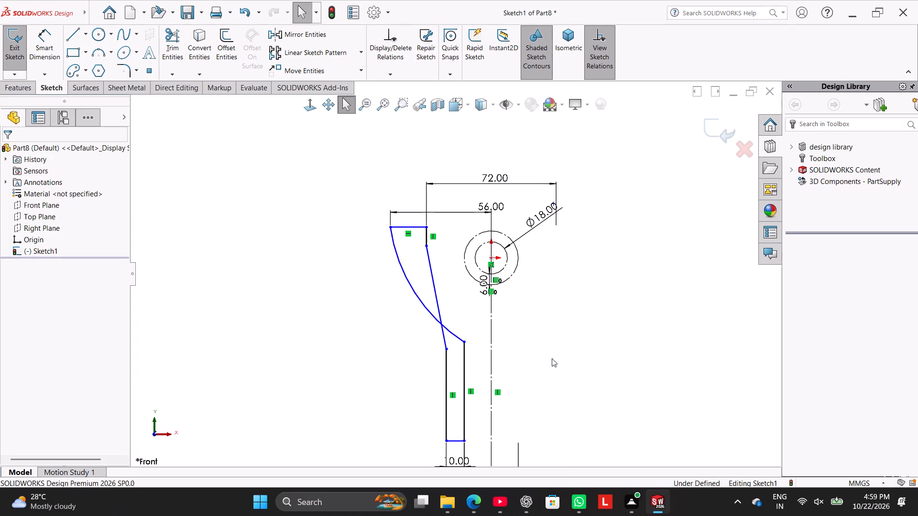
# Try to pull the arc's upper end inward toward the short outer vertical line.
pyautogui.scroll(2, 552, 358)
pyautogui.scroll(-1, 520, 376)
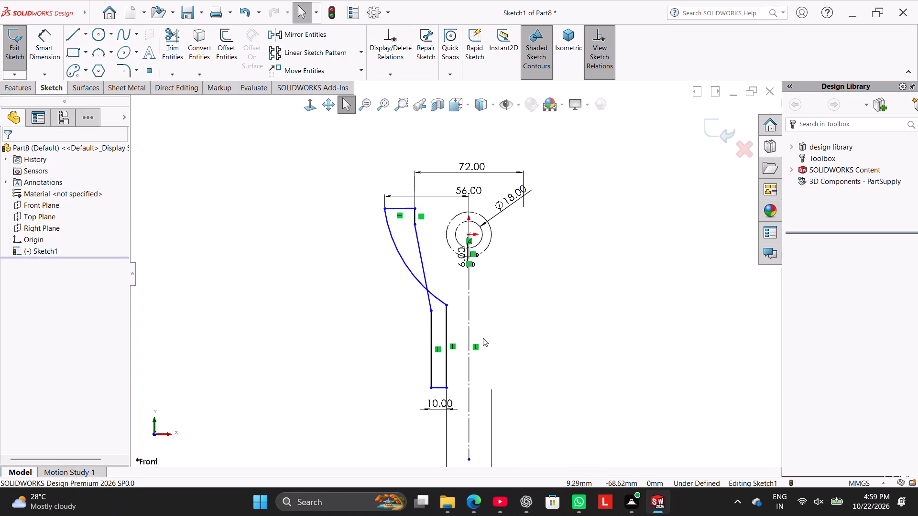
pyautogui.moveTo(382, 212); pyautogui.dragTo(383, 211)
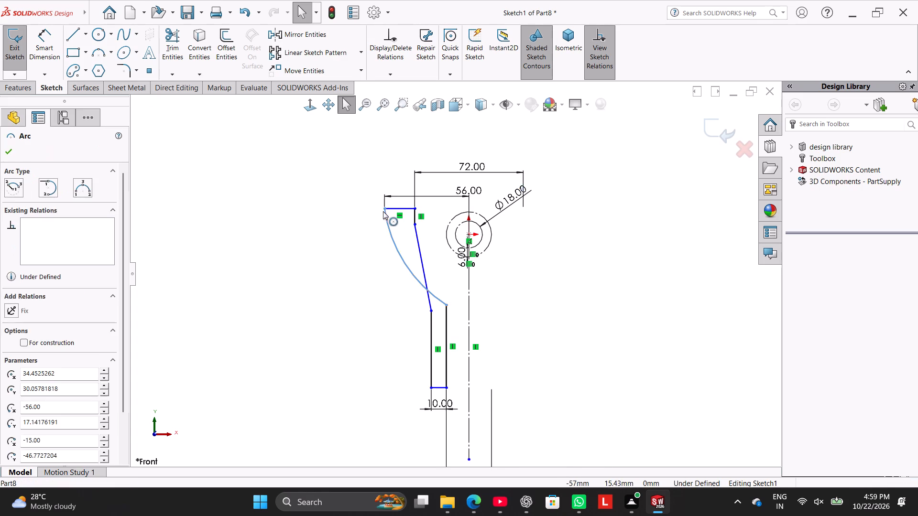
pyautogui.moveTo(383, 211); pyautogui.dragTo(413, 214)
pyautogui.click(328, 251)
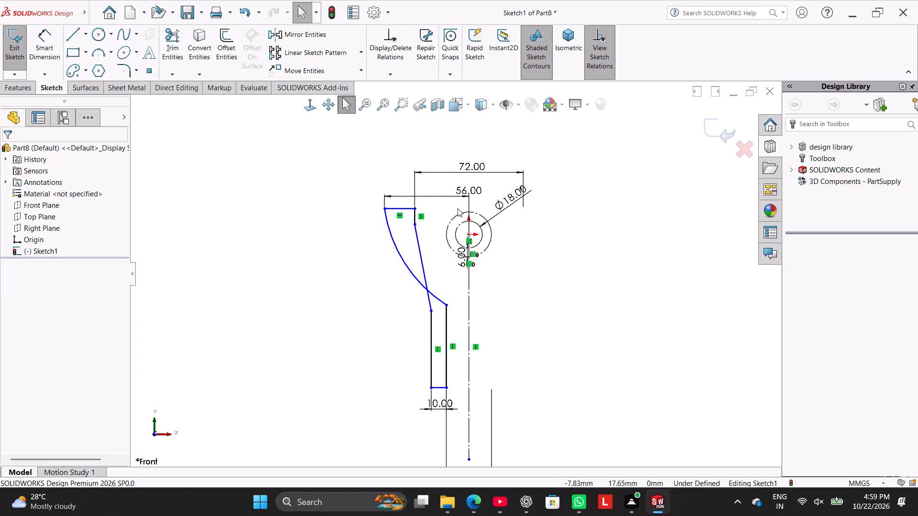
# Replace the dimension at the arc's upper end with a doubled distance of 56 mm about the centerline.
pyautogui.scroll(-2, 458, 208)
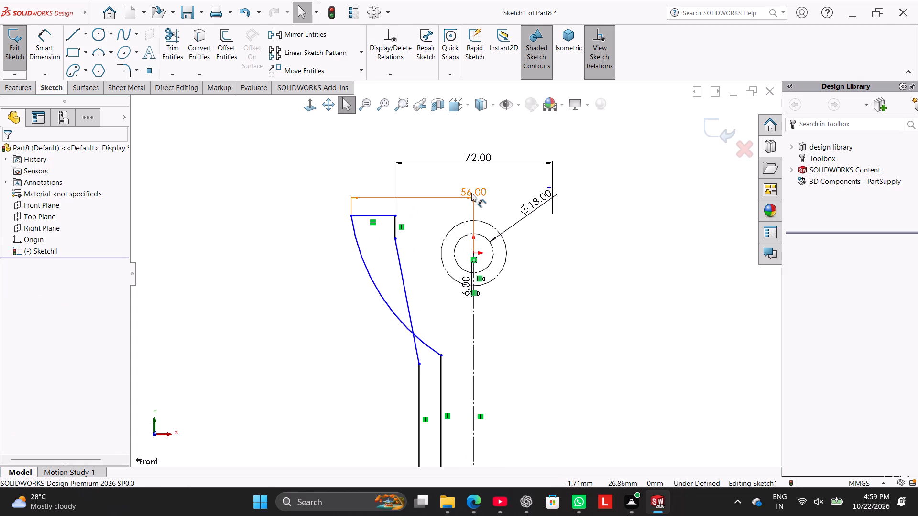
pyautogui.rightClick(471, 192)
pyautogui.click(525, 319)
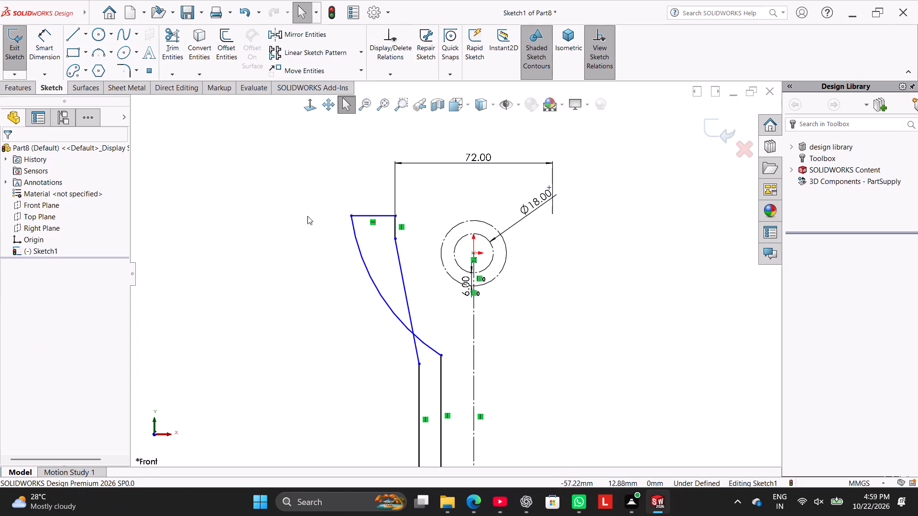
pyautogui.click(49, 56)
pyautogui.click(350, 215)
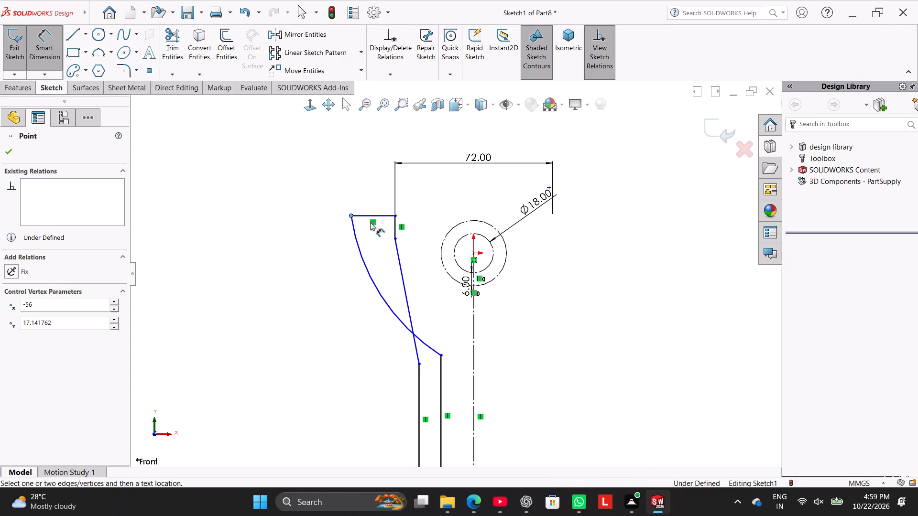
pyautogui.click(477, 326)
pyautogui.click(474, 326)
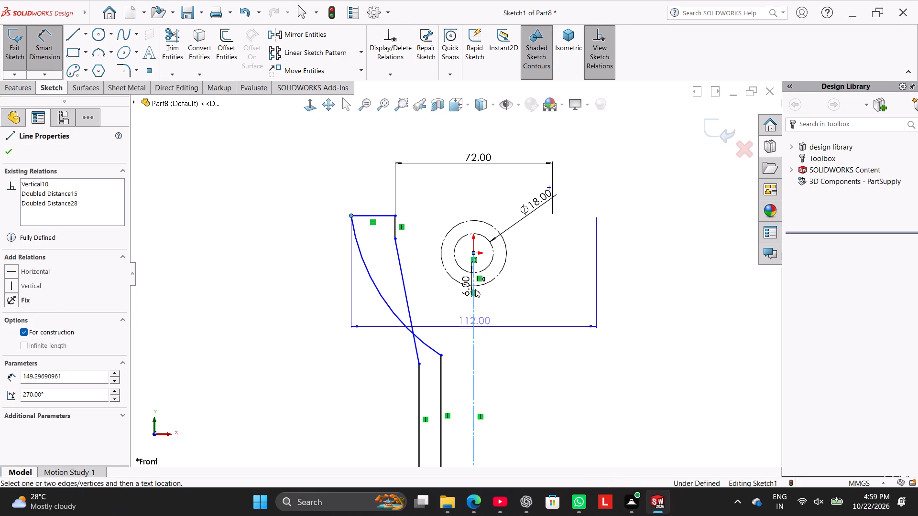
pyautogui.click(480, 191)
pyautogui.write('56')
pyautogui.press('Return')
pyautogui.rightClick(292, 279)
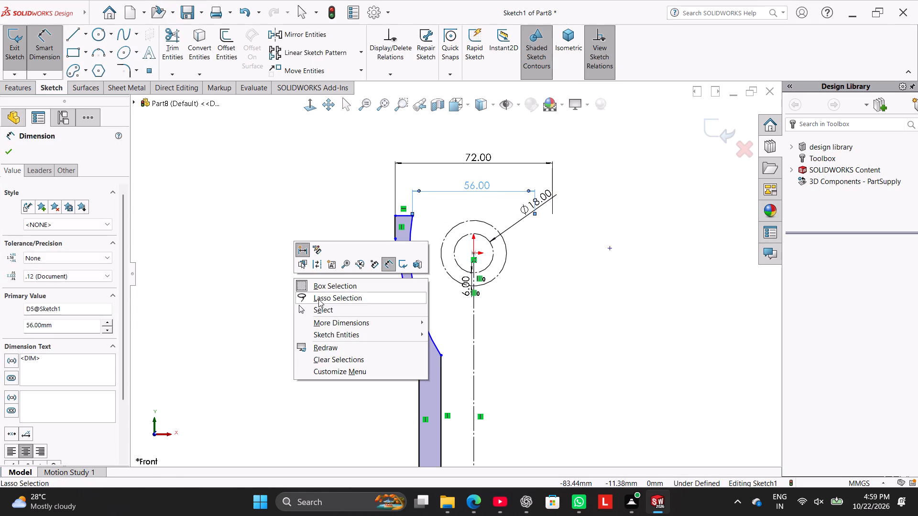
pyautogui.click(329, 307)
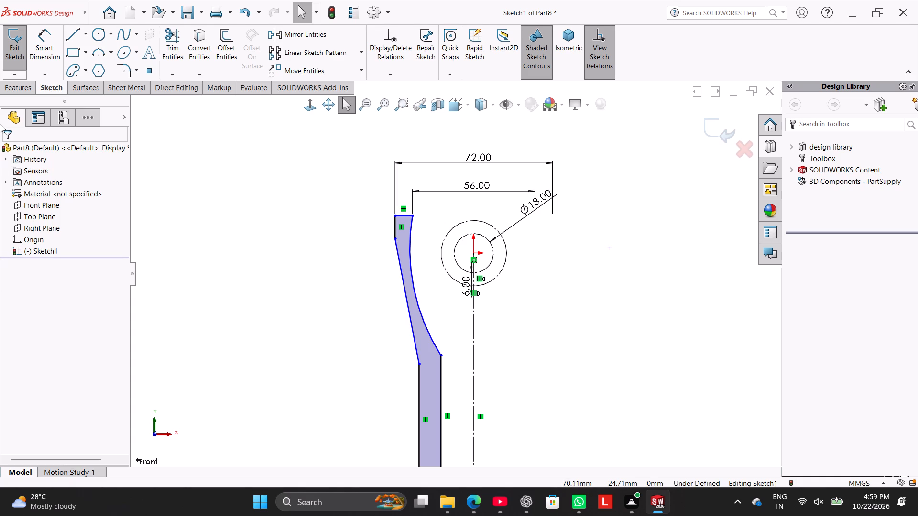
# Dimension the angle between the leg's outer vertical line and the slanted line as 110 degrees.
pyautogui.click(38, 45)
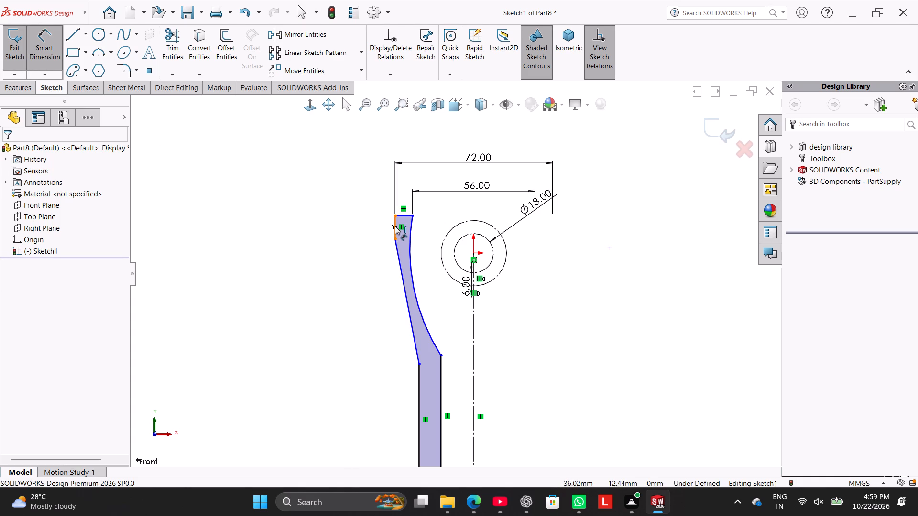
pyautogui.click(419, 387)
pyautogui.click(414, 343)
pyautogui.click(387, 311)
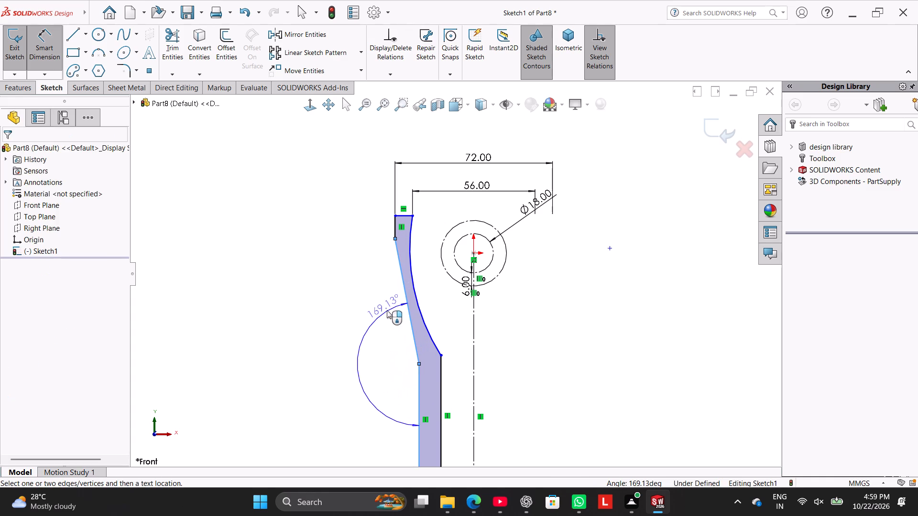
pyautogui.write('110')
pyautogui.press('Return')
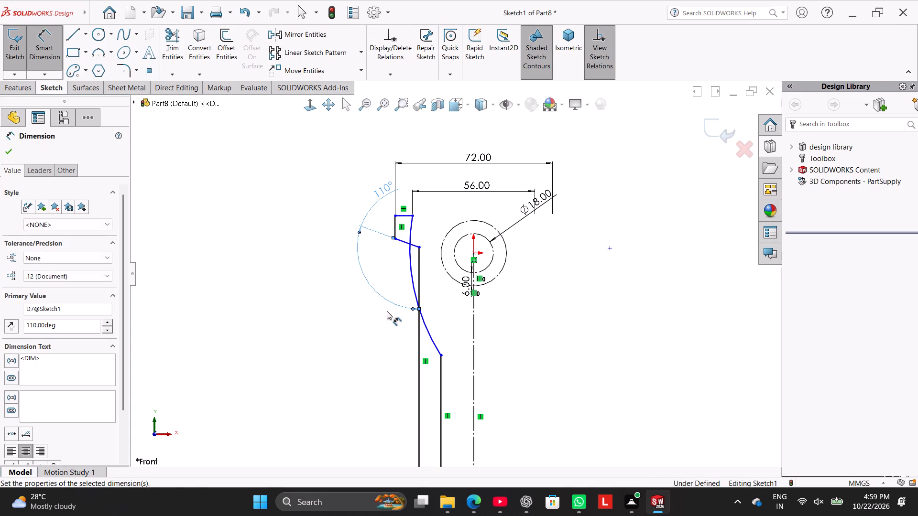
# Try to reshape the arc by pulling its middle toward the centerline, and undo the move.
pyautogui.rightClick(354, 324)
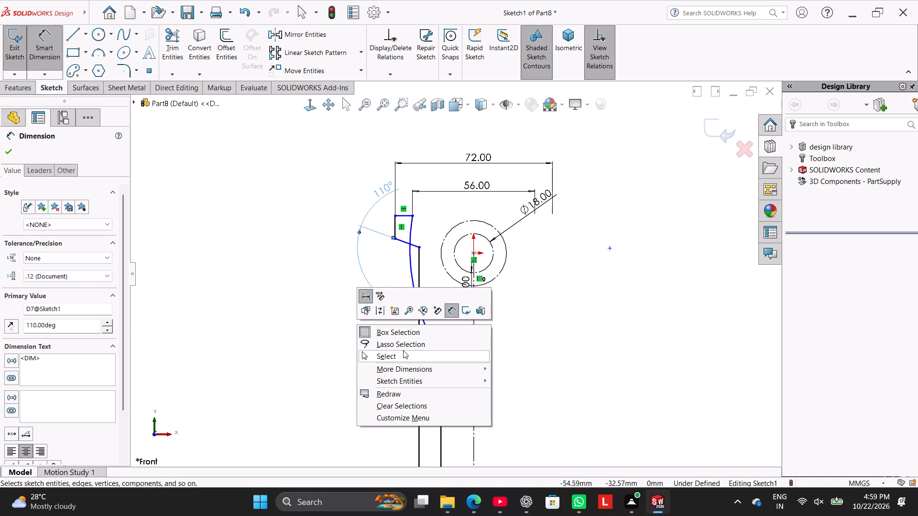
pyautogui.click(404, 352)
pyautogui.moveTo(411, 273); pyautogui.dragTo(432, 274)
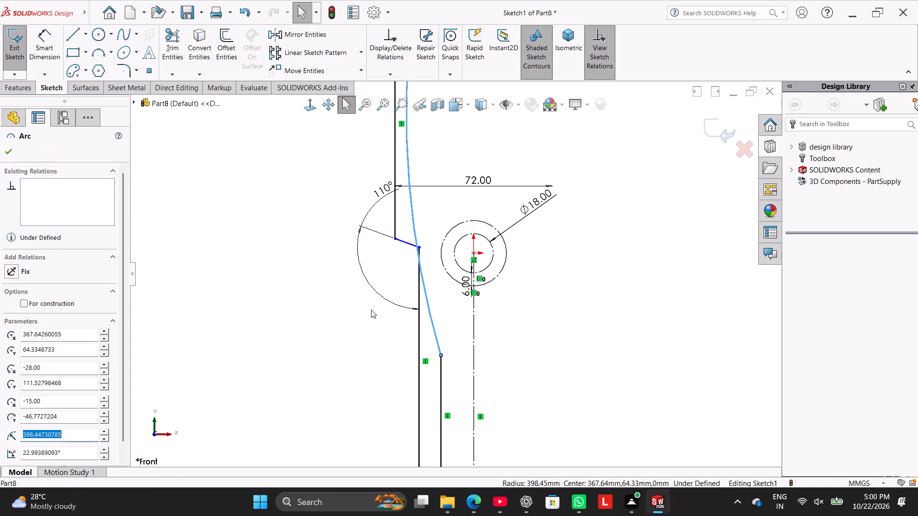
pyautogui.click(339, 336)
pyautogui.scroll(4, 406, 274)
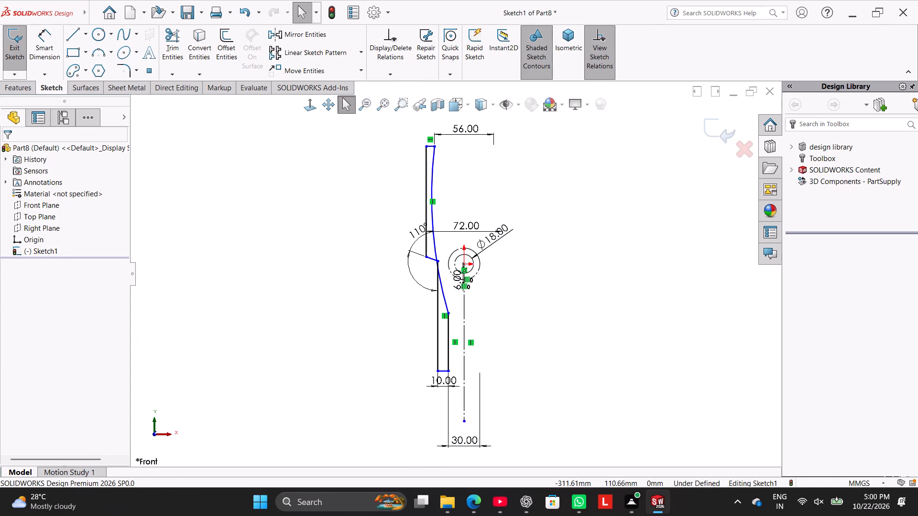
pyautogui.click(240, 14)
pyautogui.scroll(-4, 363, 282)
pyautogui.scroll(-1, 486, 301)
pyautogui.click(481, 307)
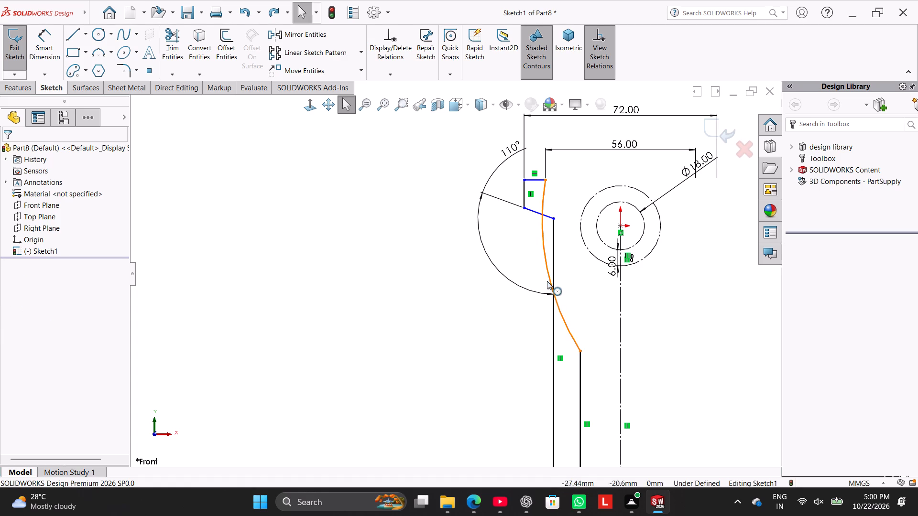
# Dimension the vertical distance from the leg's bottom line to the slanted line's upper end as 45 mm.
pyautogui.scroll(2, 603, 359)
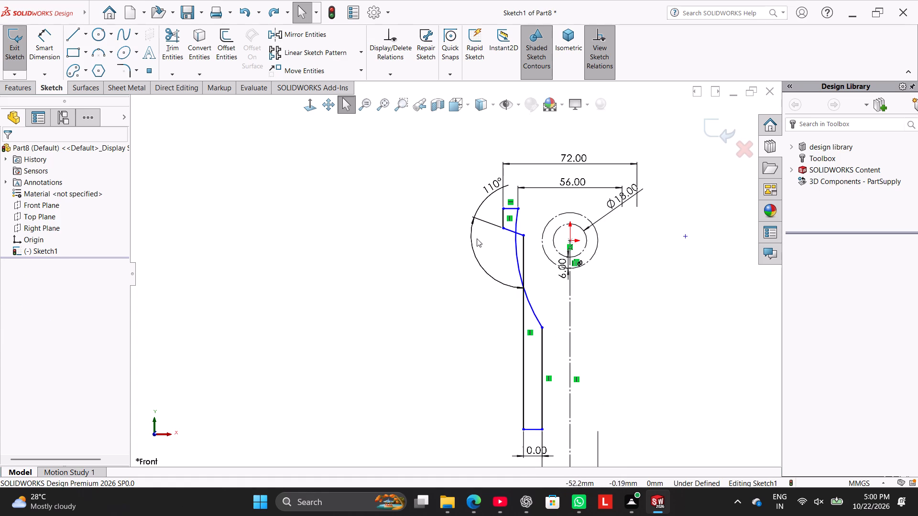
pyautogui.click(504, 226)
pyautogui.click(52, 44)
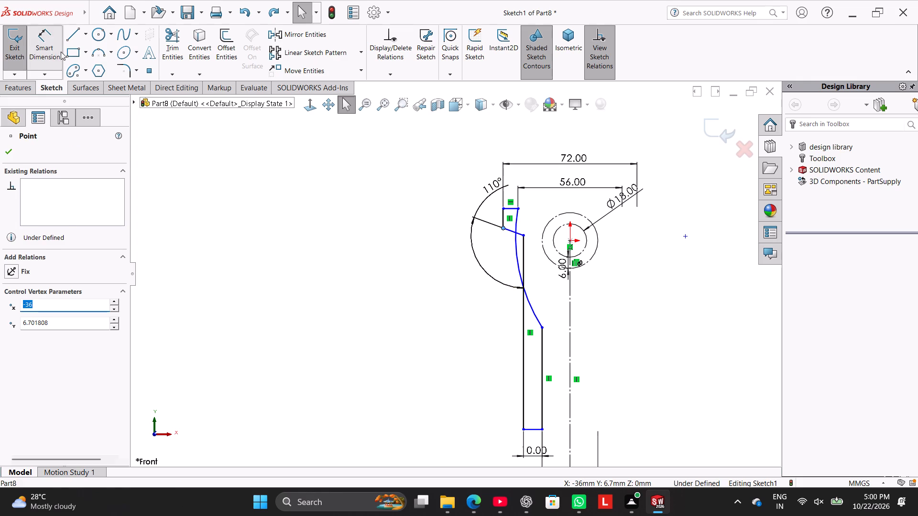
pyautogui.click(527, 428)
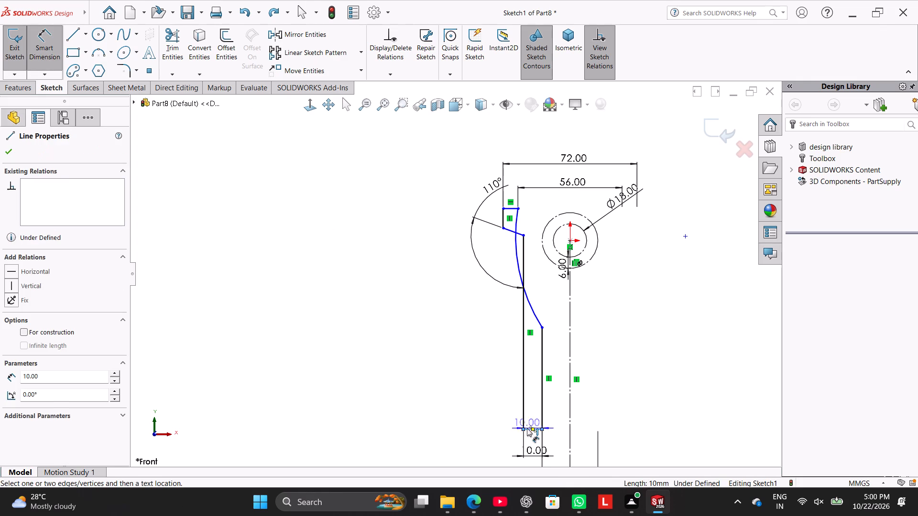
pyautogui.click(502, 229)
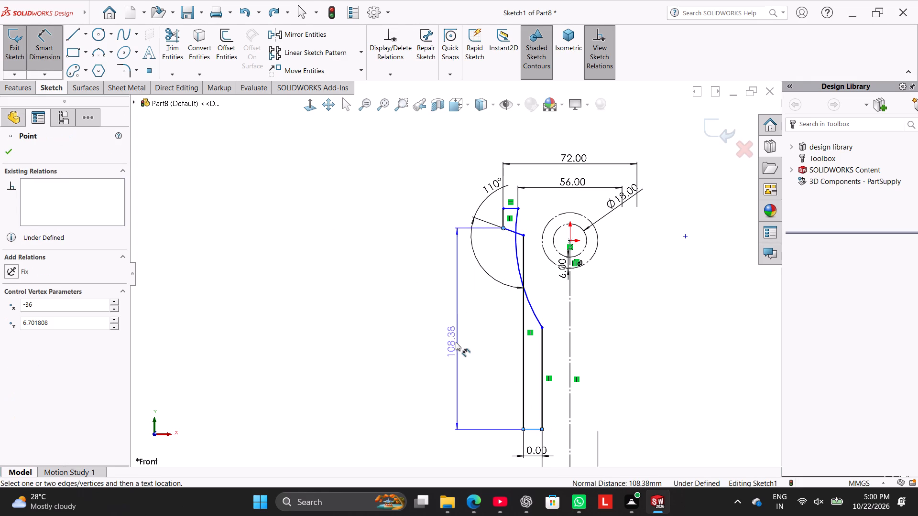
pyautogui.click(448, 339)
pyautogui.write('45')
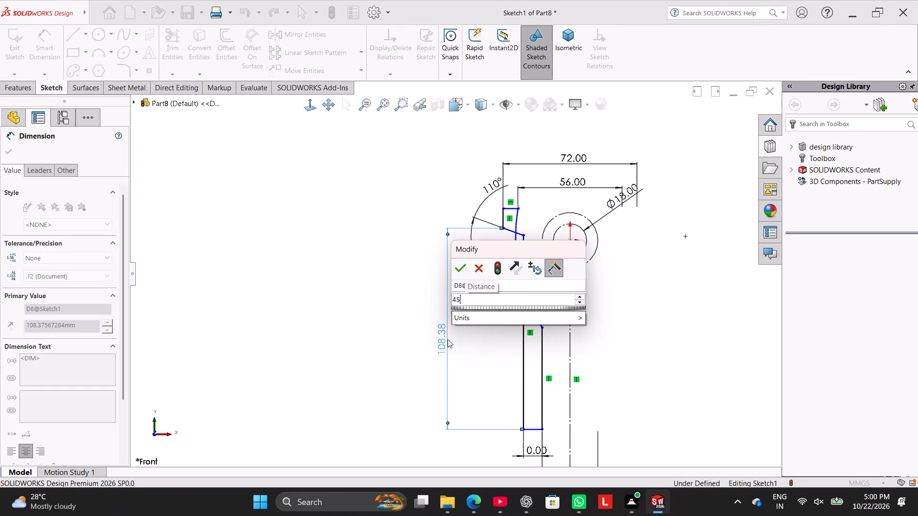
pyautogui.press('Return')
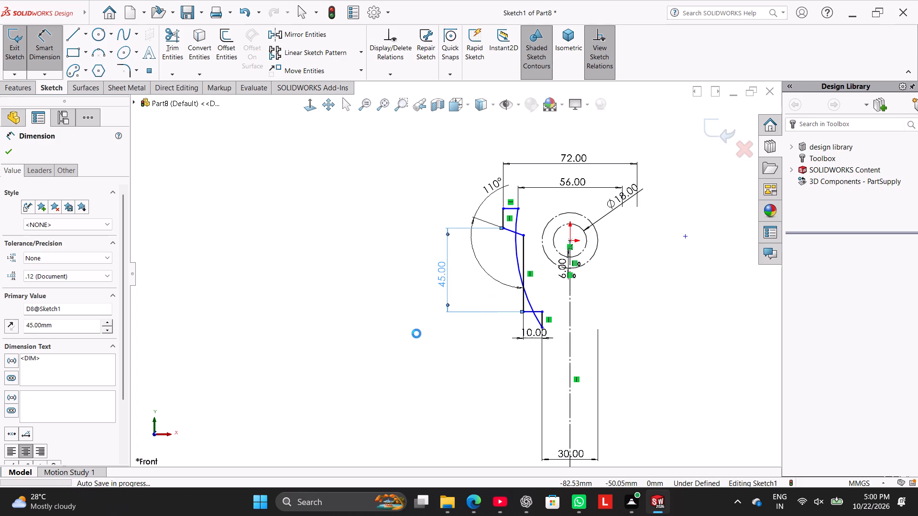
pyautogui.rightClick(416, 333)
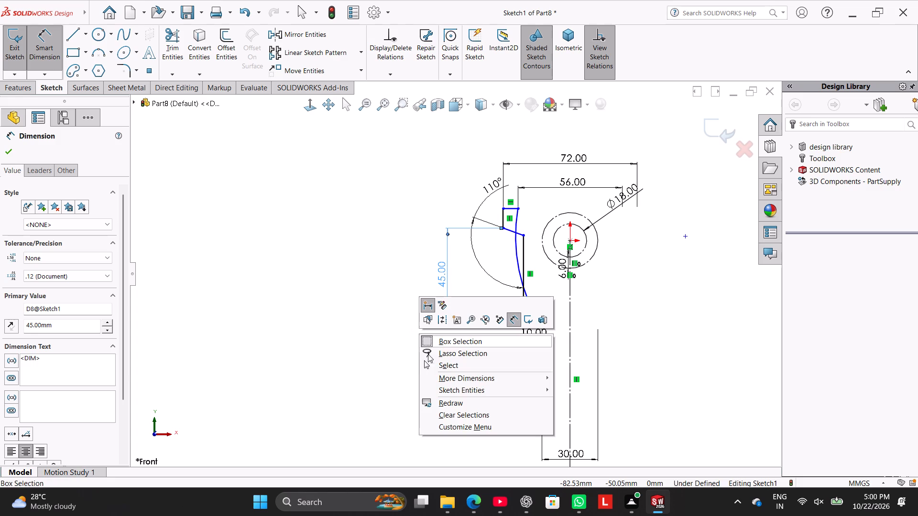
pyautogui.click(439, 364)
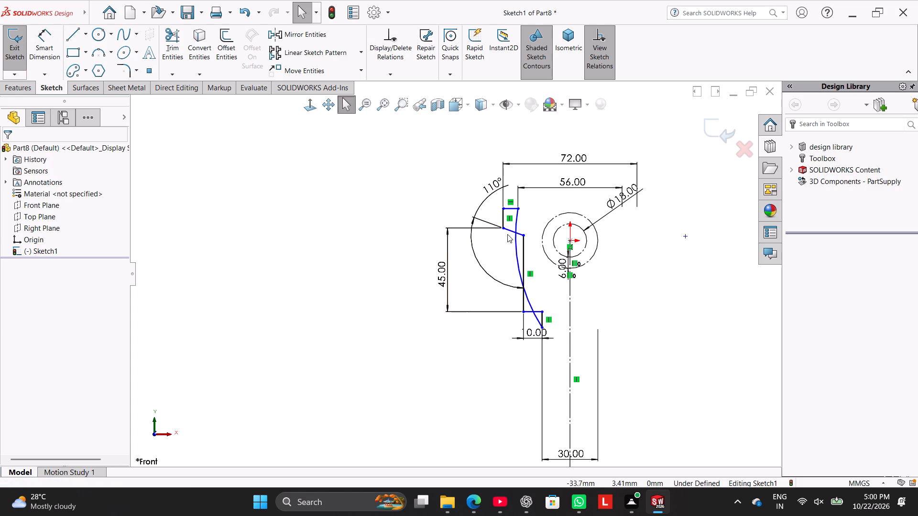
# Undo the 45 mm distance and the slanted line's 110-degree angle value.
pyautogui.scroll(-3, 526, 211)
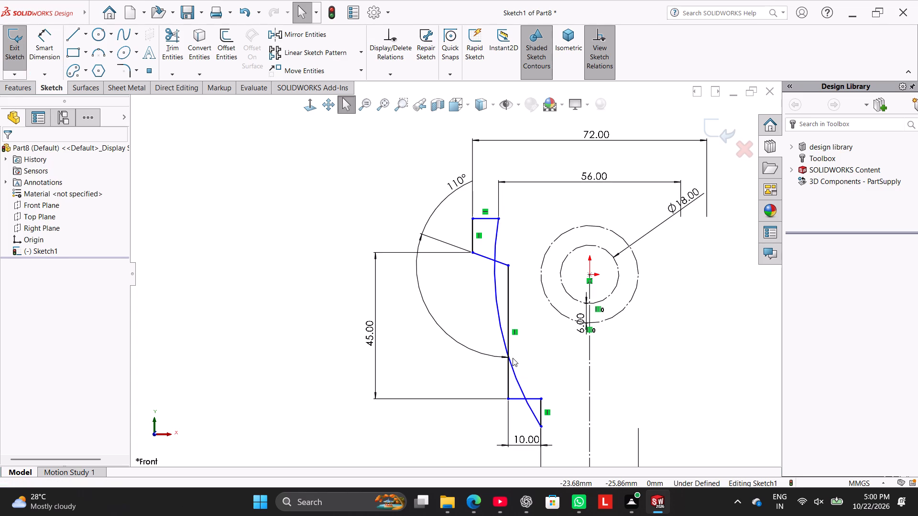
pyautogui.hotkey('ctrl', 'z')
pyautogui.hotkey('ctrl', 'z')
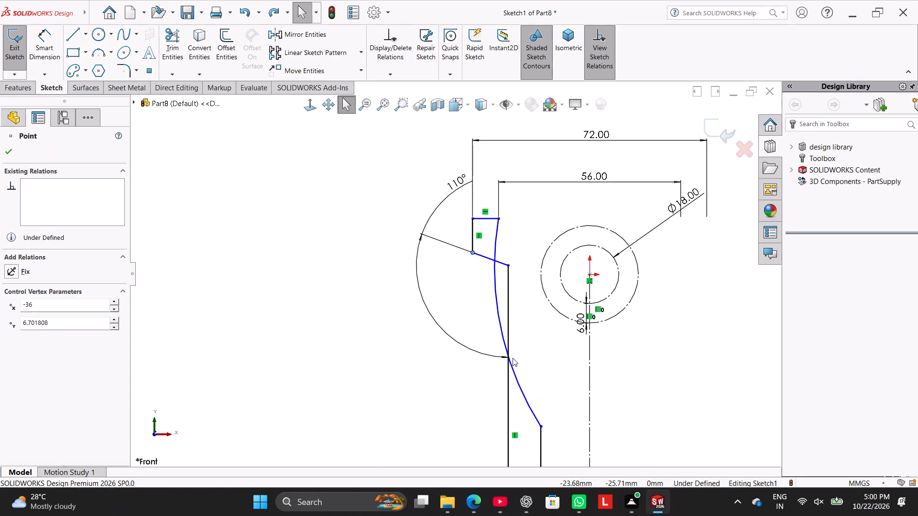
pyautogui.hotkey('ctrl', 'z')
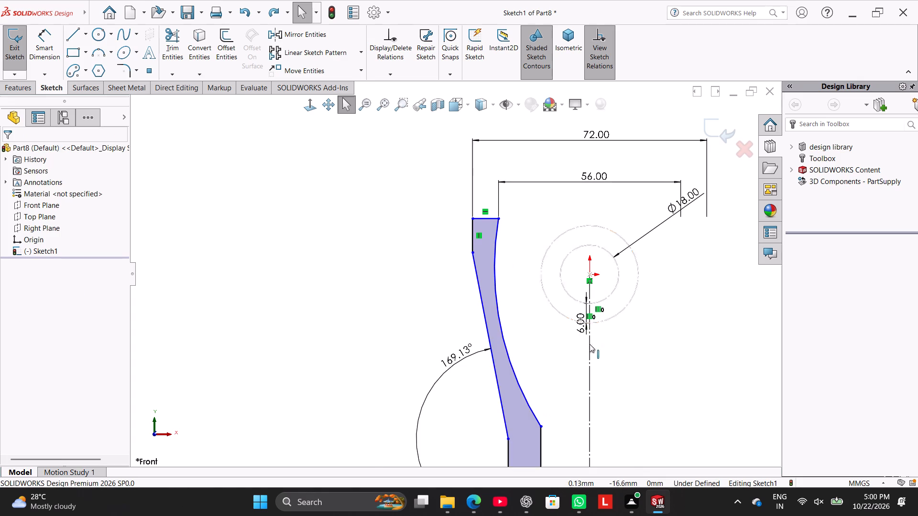
# Move the lower end of the short outer vertical line down to about 23 mm below the origin.
pyautogui.scroll(5, 583, 375)
pyautogui.scroll(-3, 492, 371)
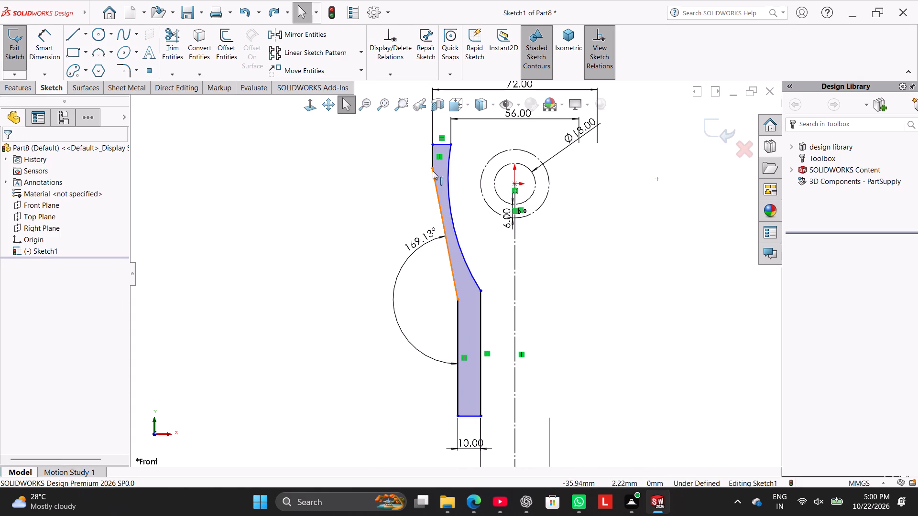
pyautogui.moveTo(432, 167); pyautogui.dragTo(425, 219)
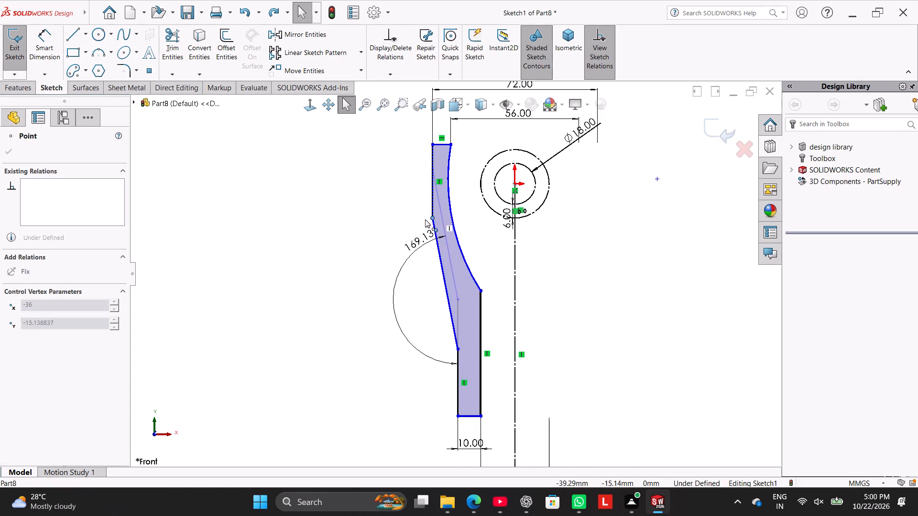
pyautogui.moveTo(425, 219); pyautogui.dragTo(426, 236)
pyautogui.click(281, 301)
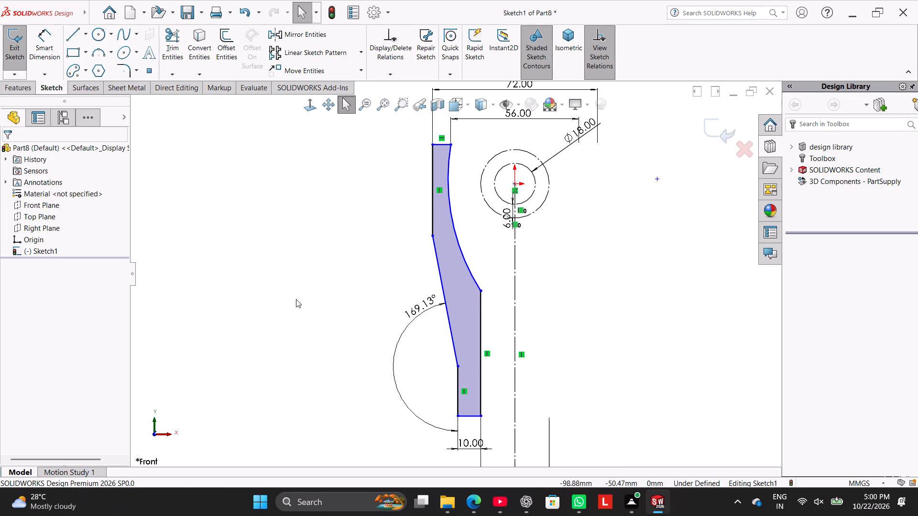
# Move the arc's lower end up along the leg's inner line to just below the level of the outer construction circle.
pyautogui.moveTo(483, 290); pyautogui.dragTo(483, 260)
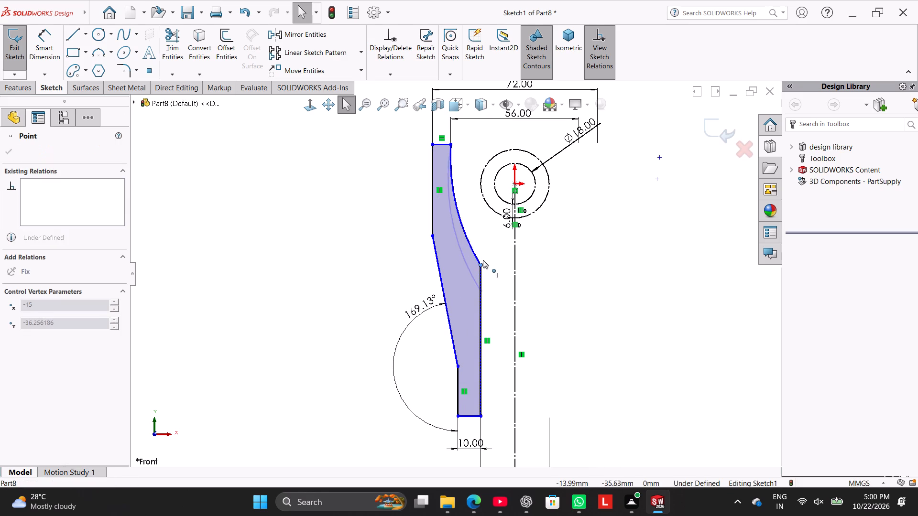
pyautogui.moveTo(483, 260); pyautogui.dragTo(502, 223)
pyautogui.click(349, 260)
# Set the angle between the slanted line and the leg's outer vertical line to 110 degrees.
pyautogui.doubleClick(409, 308)
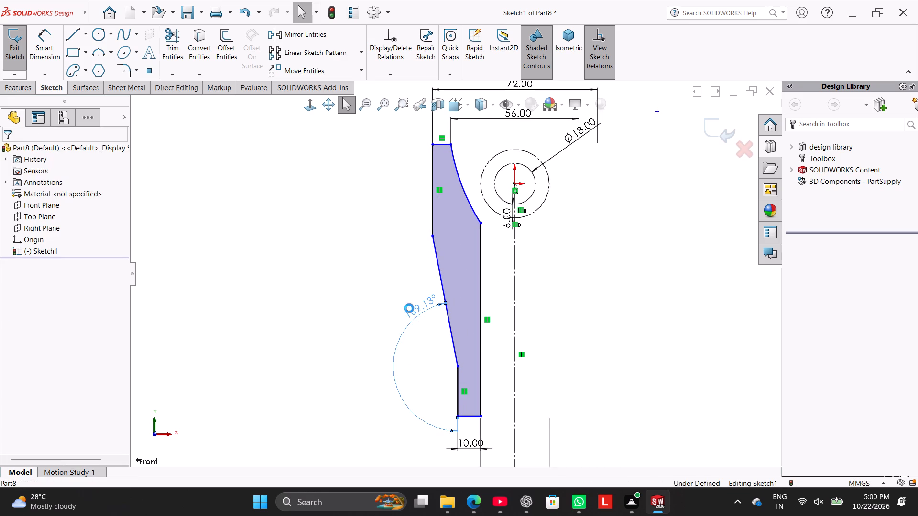
pyautogui.write('110')
pyautogui.press('Return')
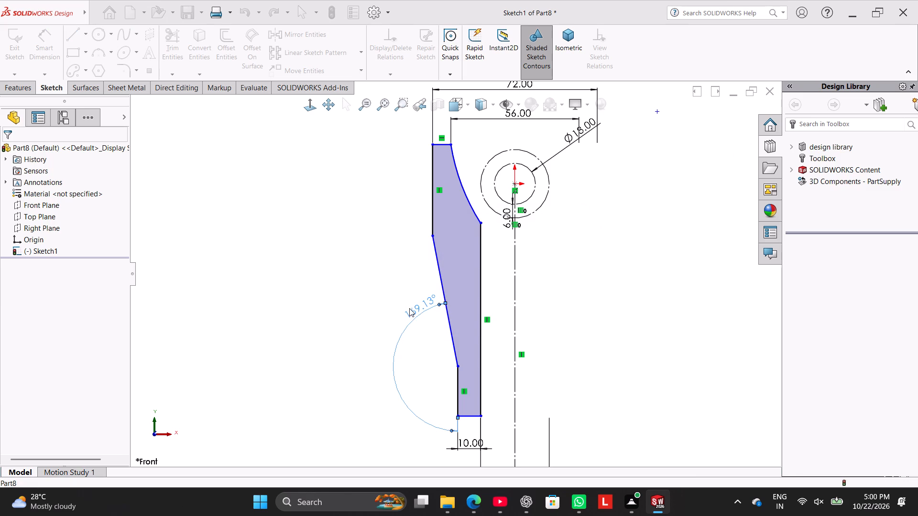
pyautogui.click(380, 269)
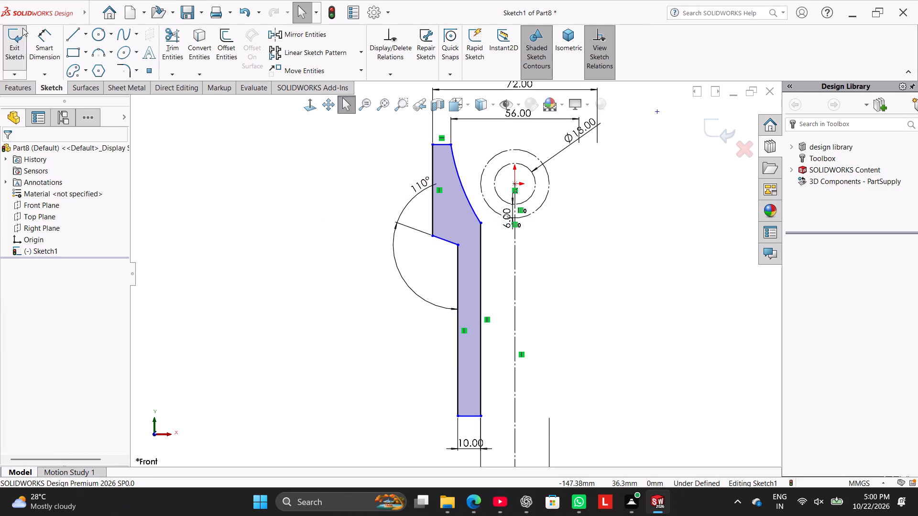
# Dimension the vertical distance from the slanted line's upper end to the leg's bottom line as 45 mm.
pyautogui.click(48, 43)
pyautogui.click(431, 235)
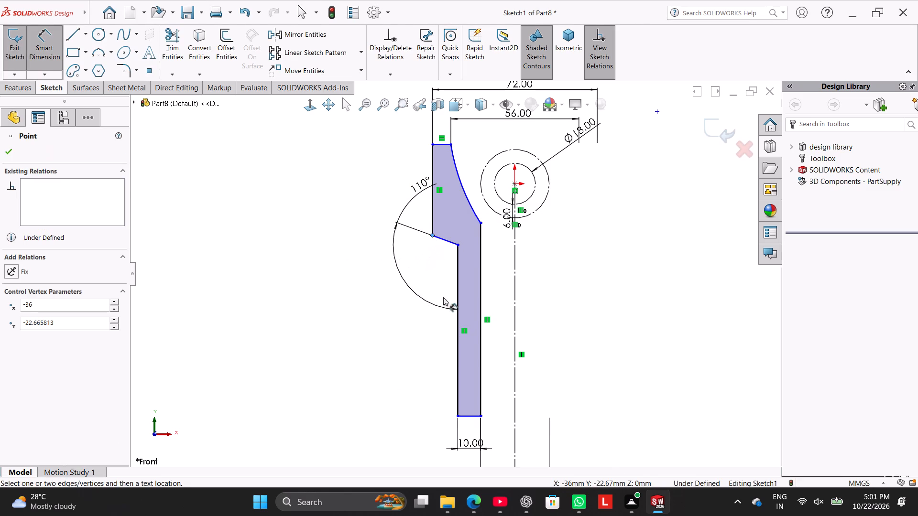
pyautogui.click(465, 413)
pyautogui.click(384, 350)
pyautogui.write('45')
pyautogui.press('Return')
pyautogui.rightClick(334, 284)
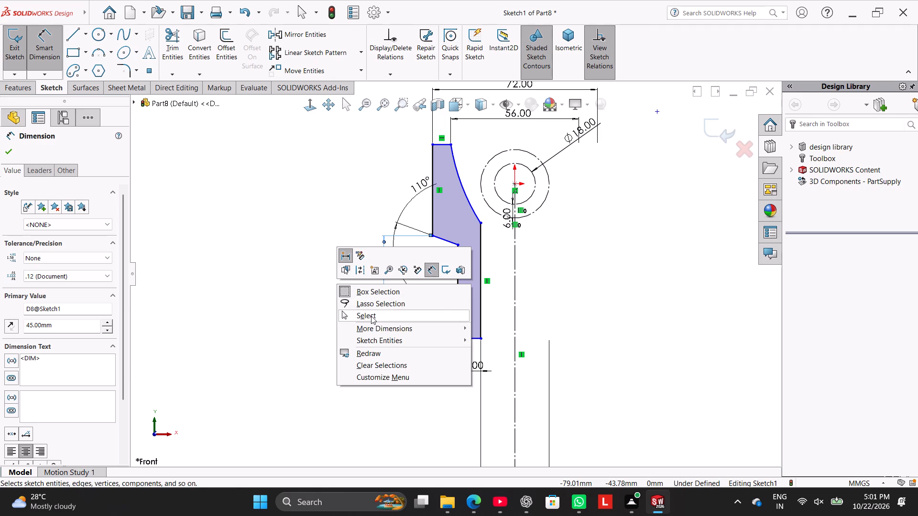
pyautogui.click(371, 316)
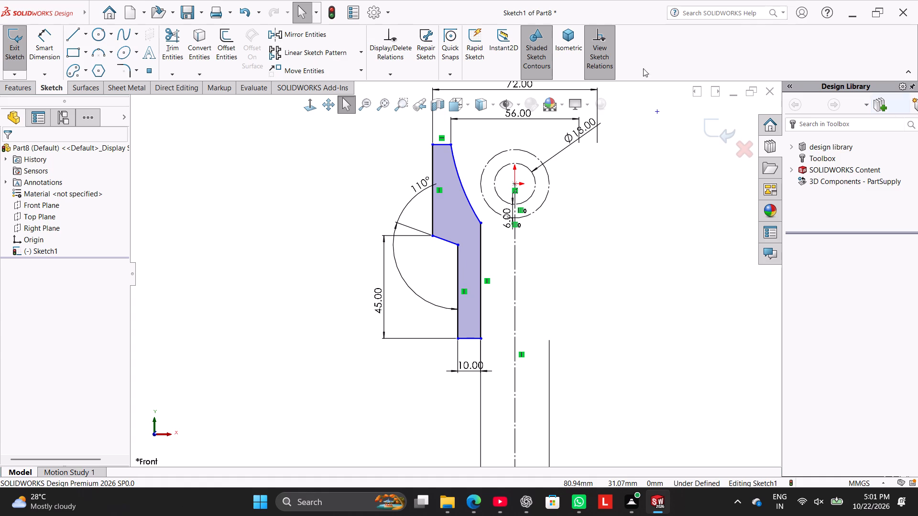
# Dimension the profile's overall height between its top and bottom horizontal lines as 84 mm.
pyautogui.click(52, 54)
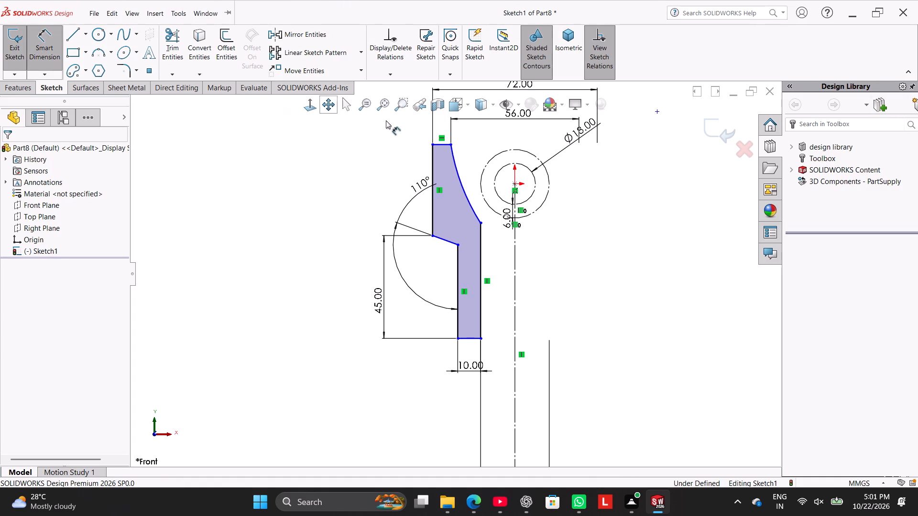
pyautogui.click(441, 143)
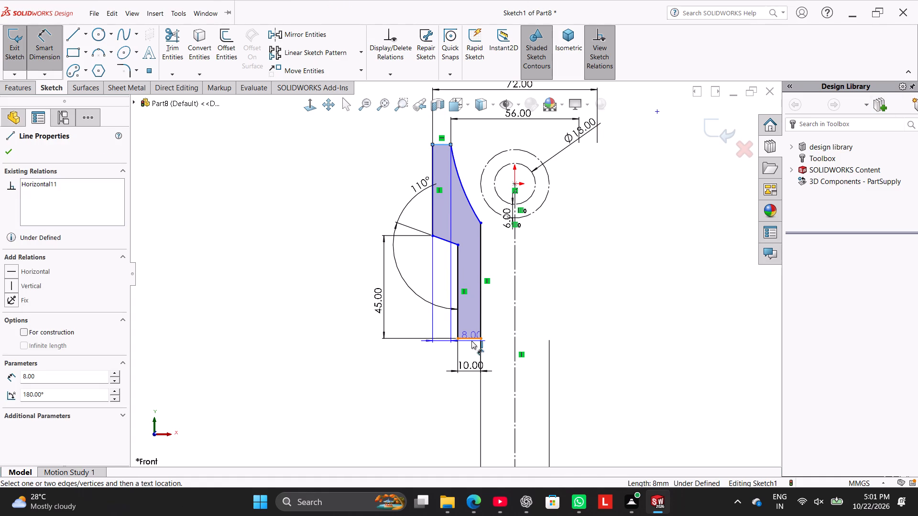
pyautogui.click(471, 341)
pyautogui.click(340, 242)
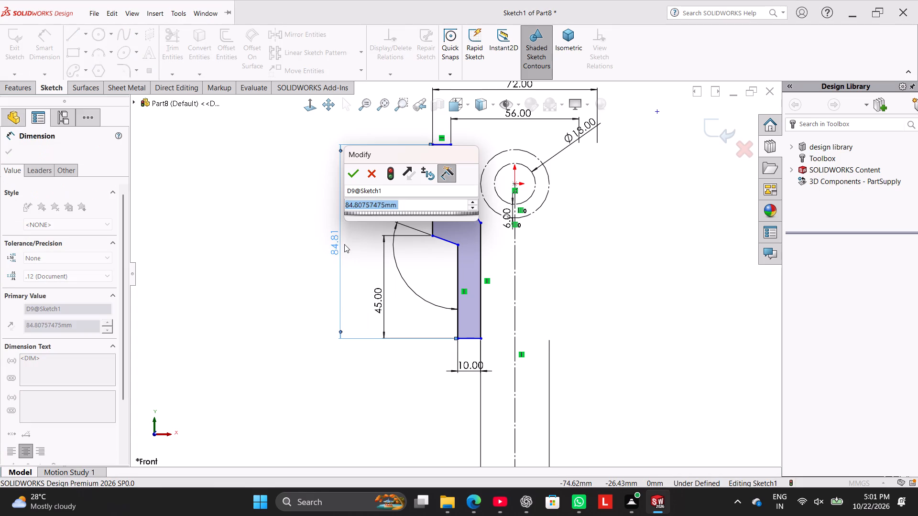
pyautogui.write('84')
pyautogui.press('Return')
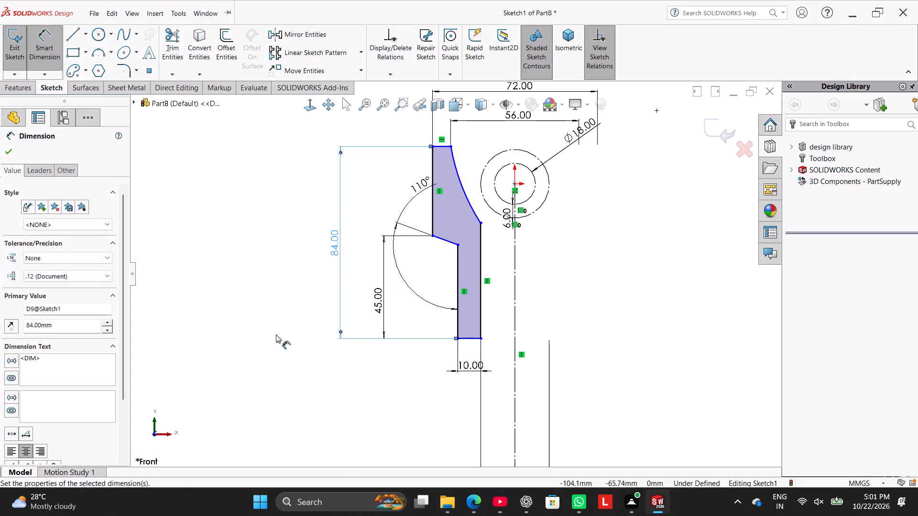
pyautogui.rightClick(259, 297)
pyautogui.click(303, 327)
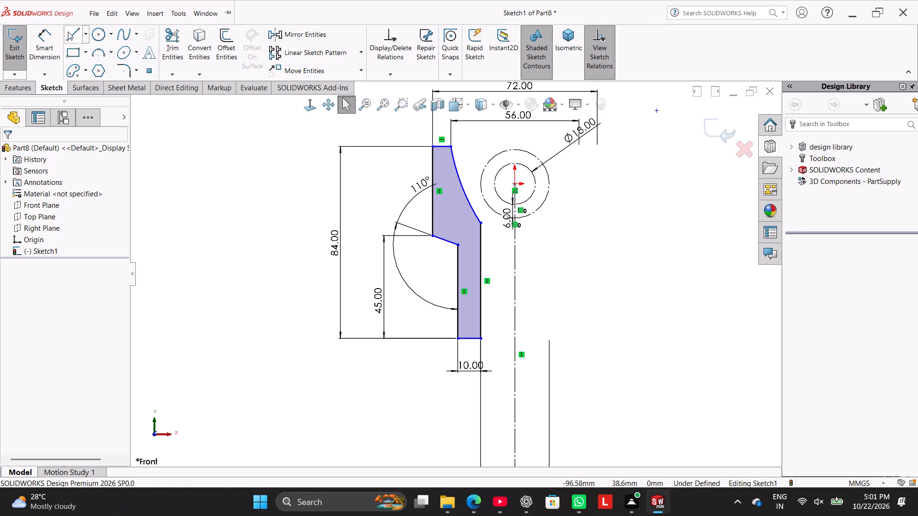
# Make the profile's top horizontal line tangent to the outer construction circle.
pyautogui.click(88, 37)
pyautogui.click(159, 143)
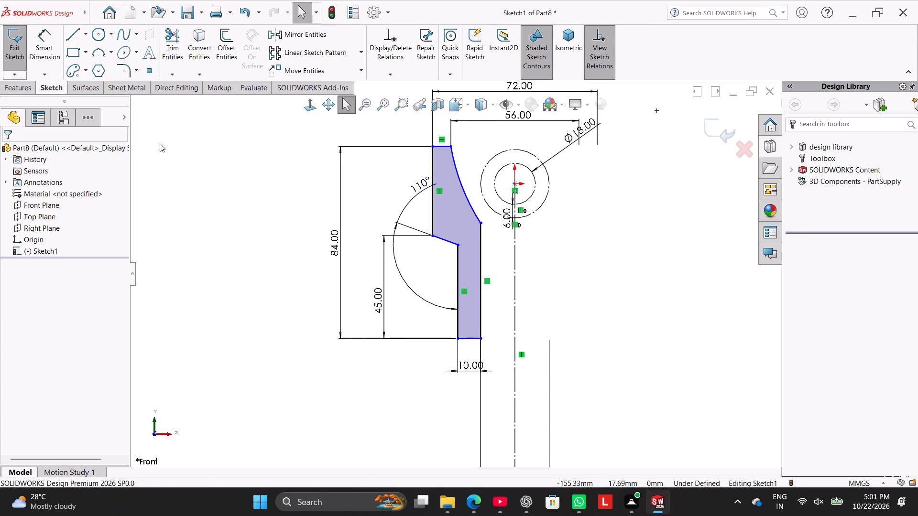
pyautogui.keyDown('ctrl'); pyautogui.click(446, 147); pyautogui.keyUp('ctrl')
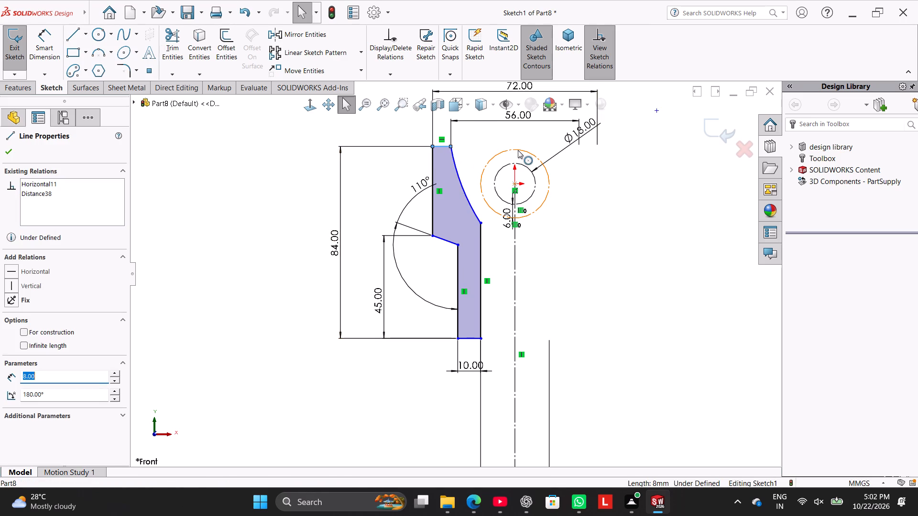
pyautogui.keyDown('shift'); pyautogui.click(518, 150); pyautogui.keyUp('shift')
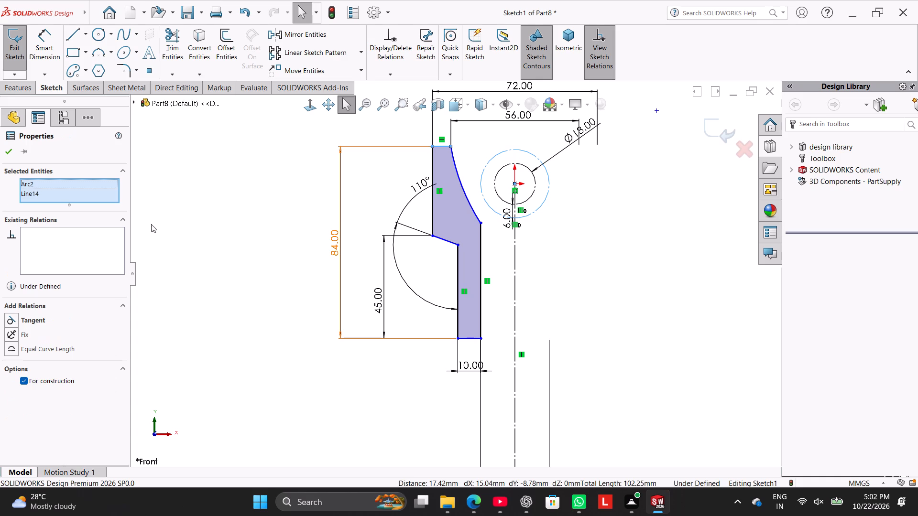
pyautogui.click(37, 317)
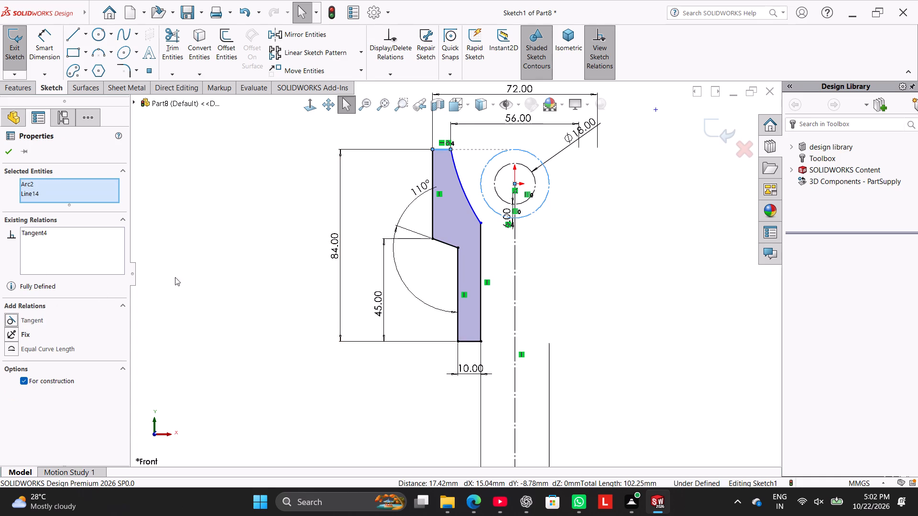
pyautogui.click(223, 258)
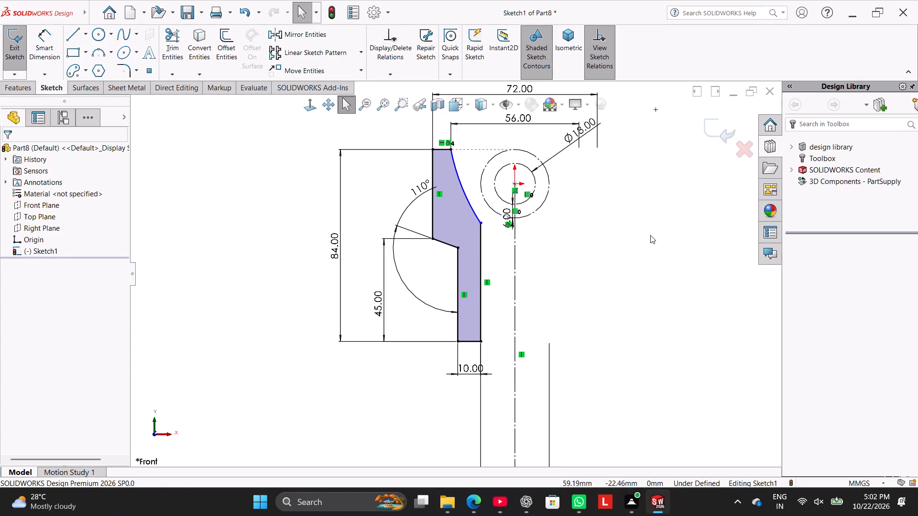
# Dimension the vertical distance from the profile's top horizontal line to the arc's lower endpoint as 45 mm.
pyautogui.click(38, 46)
pyautogui.click(441, 149)
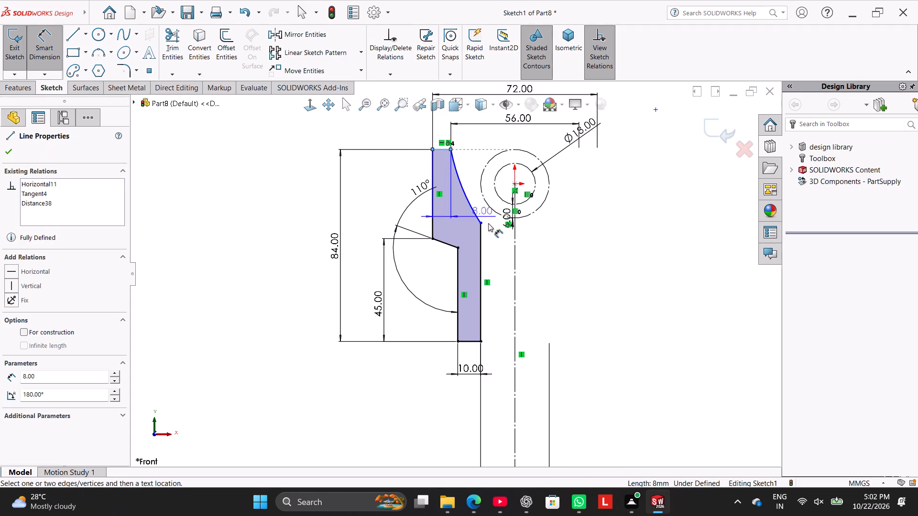
pyautogui.click(482, 224)
pyautogui.click(593, 192)
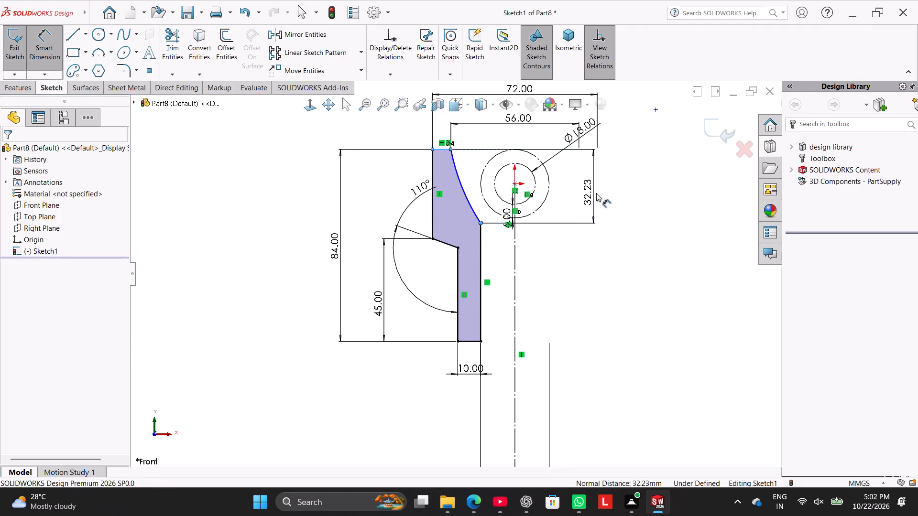
pyautogui.write('45')
pyautogui.press('Return')
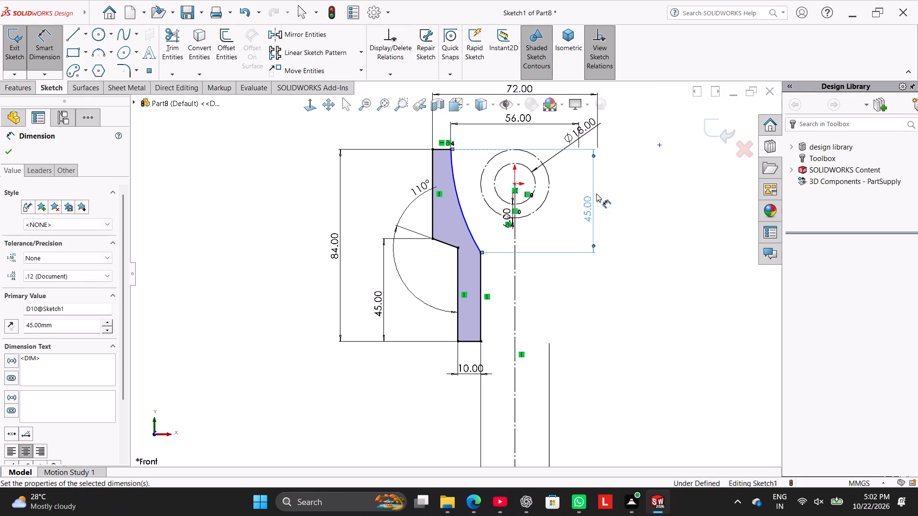
pyautogui.rightClick(652, 179)
pyautogui.click(687, 213)
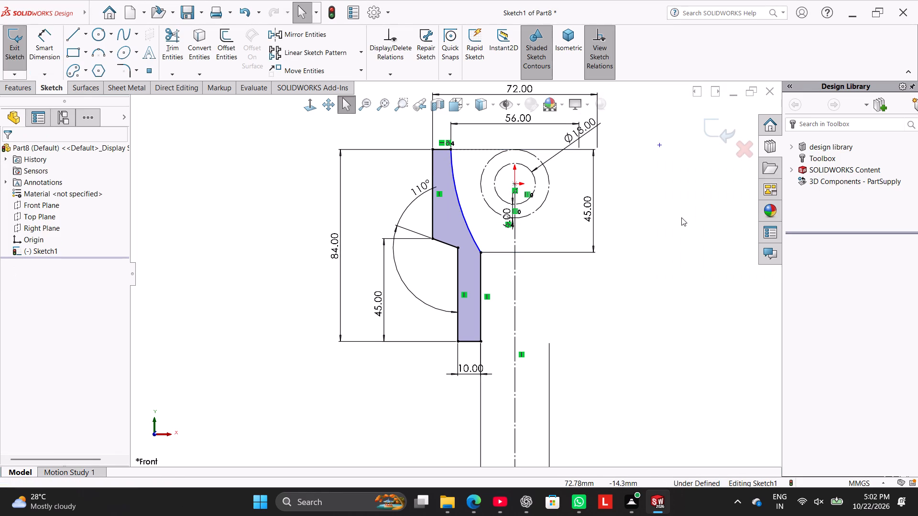
# Dimension the radius of the profile's inner arc as 90 mm.
pyautogui.click(49, 42)
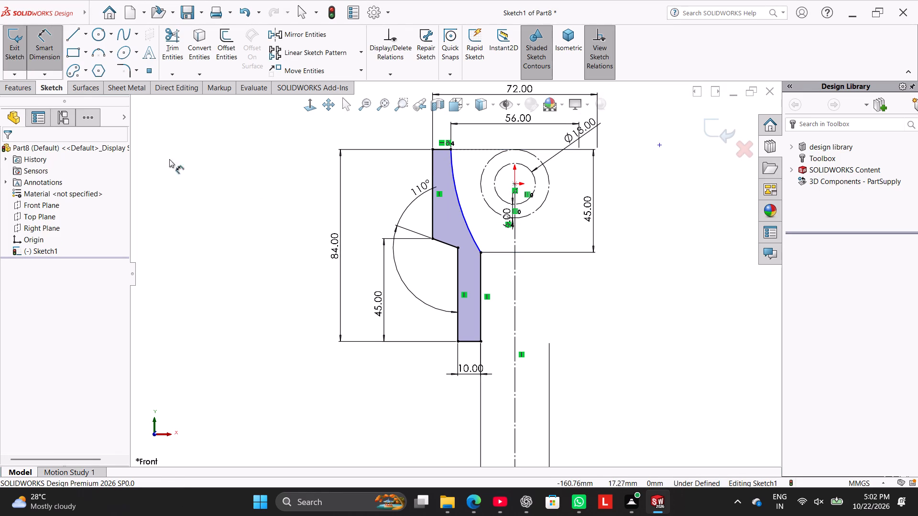
pyautogui.click(464, 218)
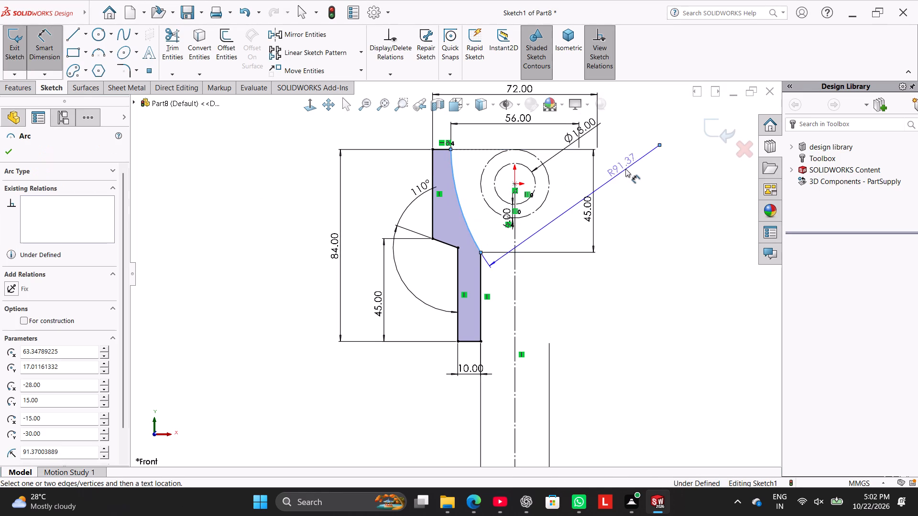
pyautogui.click(623, 162)
pyautogui.write('90')
pyautogui.press('Return')
pyautogui.rightClick(236, 227)
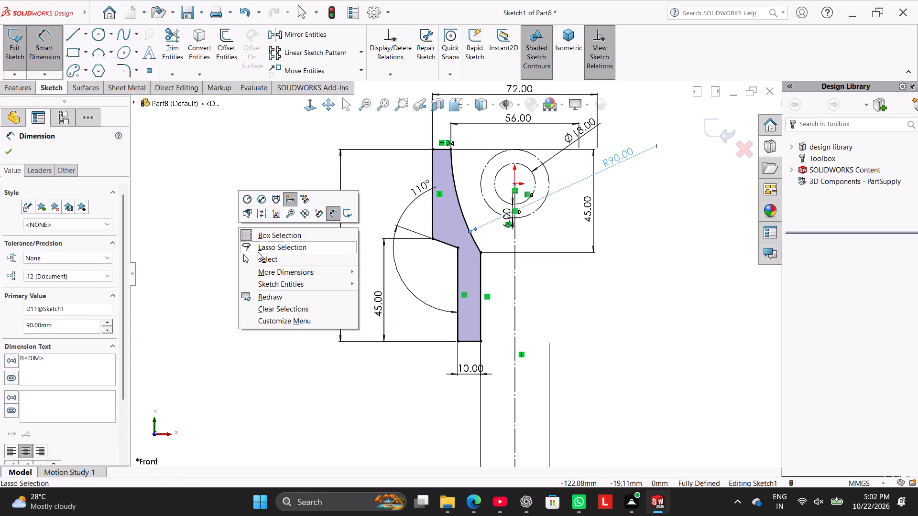
pyautogui.click(262, 257)
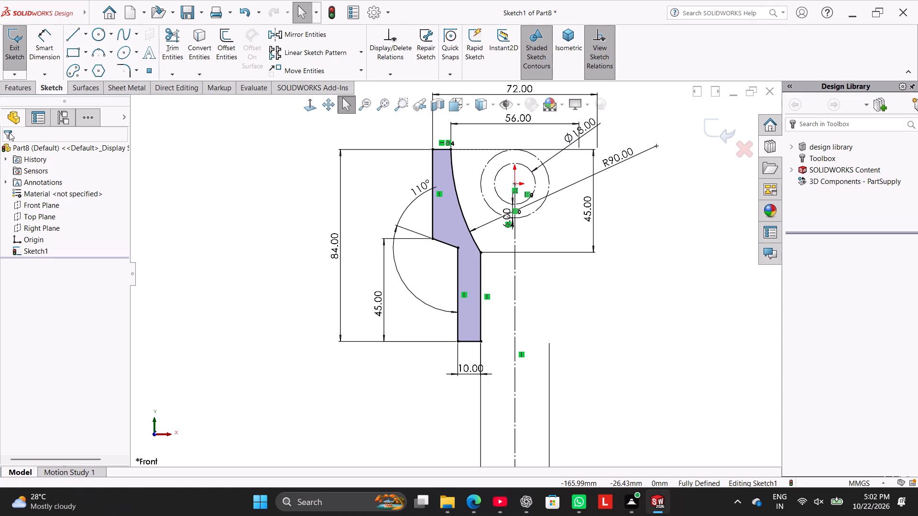
# Revolve the closed profile 360 degrees about the vertical centerline into a solid body.
pyautogui.click(13, 90)
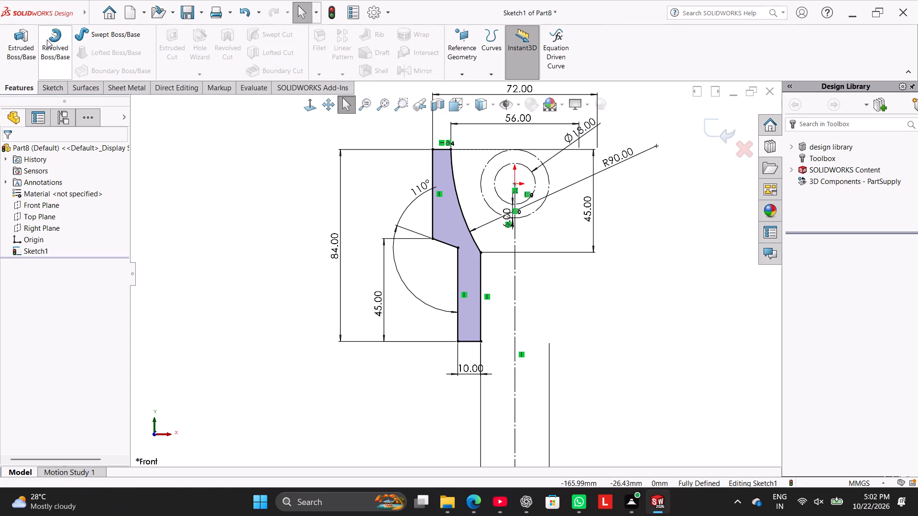
pyautogui.click(47, 39)
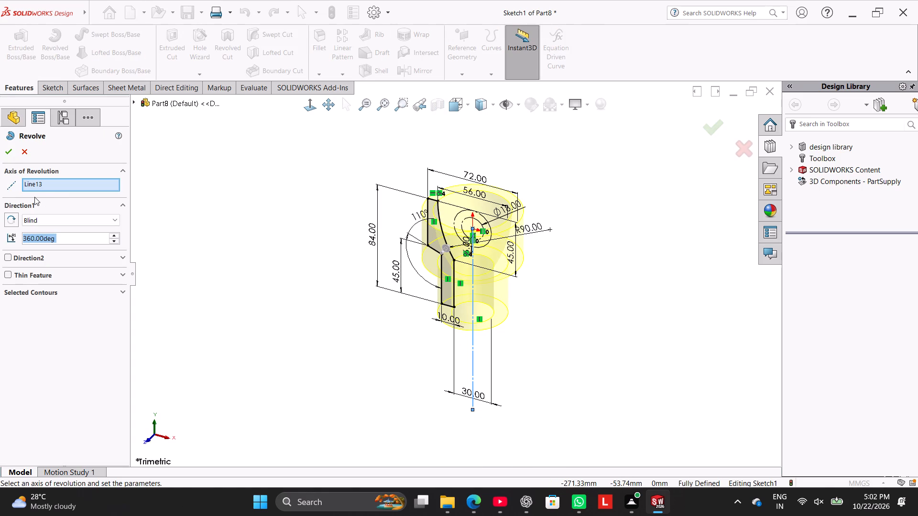
pyautogui.click(6, 150)
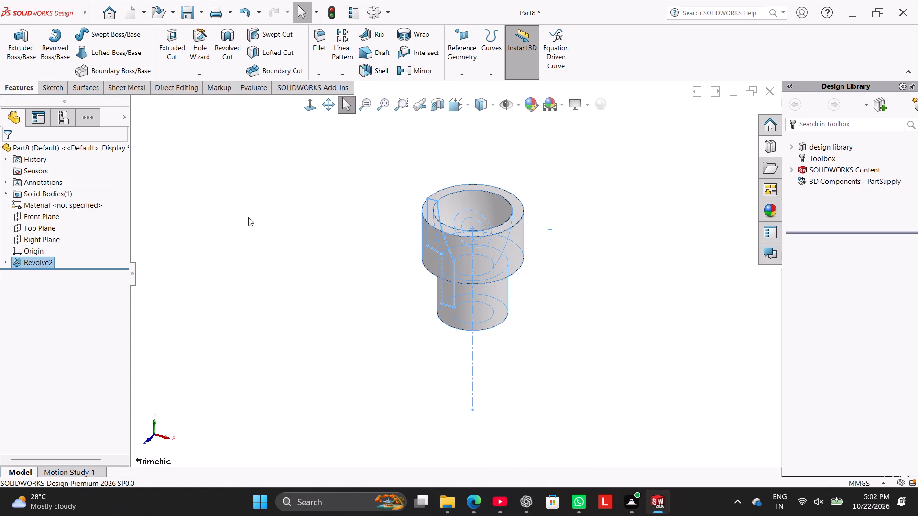
pyautogui.click(249, 217)
# Examine the revolved body's flared bore and stepped exterior from several angles, ending in the isometric view.
pyautogui.moveTo(237, 279); pyautogui.dragTo(367, 204, button='right')
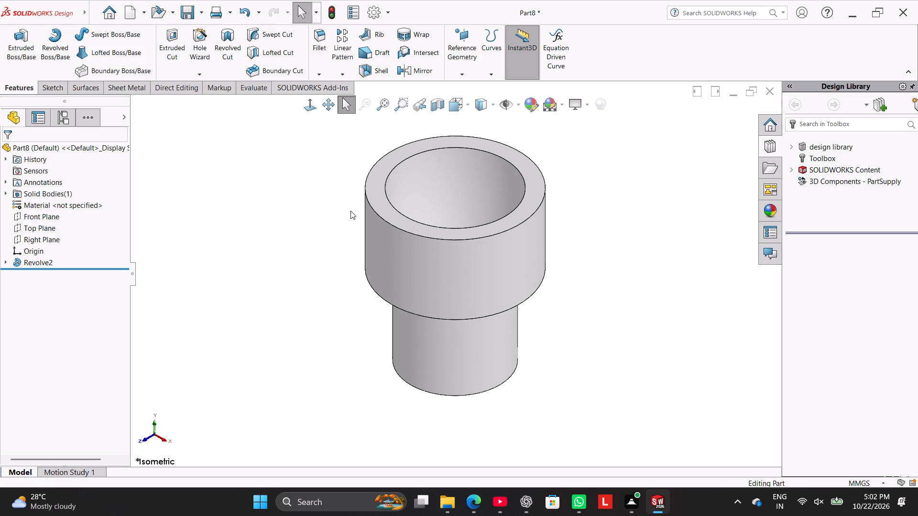
pyautogui.moveTo(346, 254); pyautogui.dragTo(319, 257, button='middle')
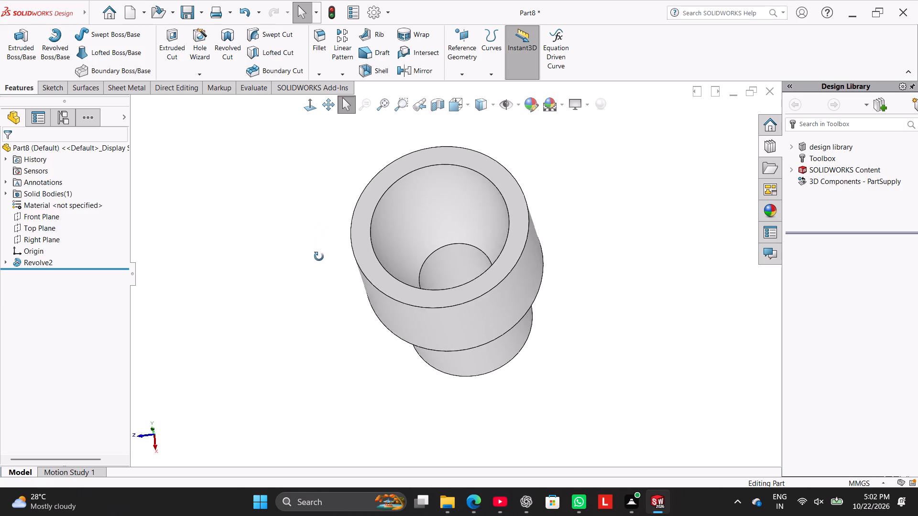
pyautogui.moveTo(319, 257); pyautogui.dragTo(318, 267, button='middle')
pyautogui.moveTo(309, 289); pyautogui.dragTo(391, 195, button='right')
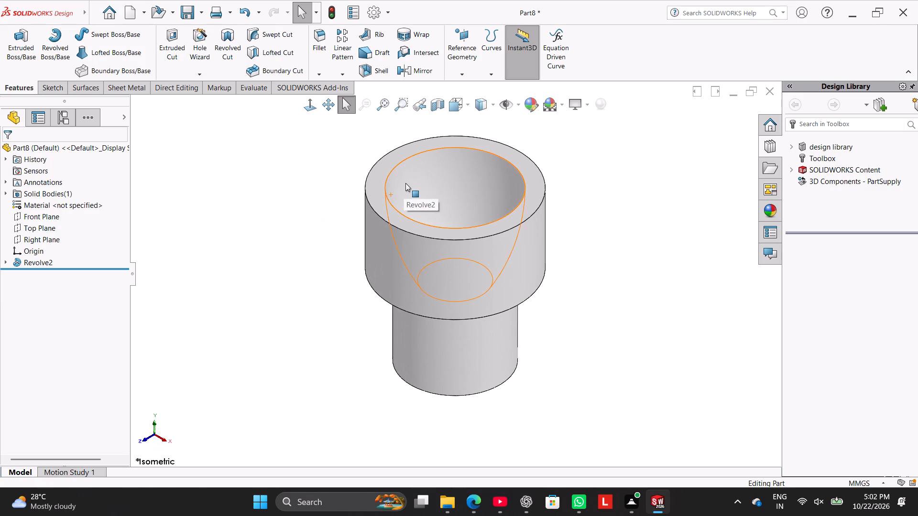
pyautogui.moveTo(337, 269); pyautogui.dragTo(301, 276, button='middle')
pyautogui.moveTo(312, 268); pyautogui.dragTo(329, 250, button='right')
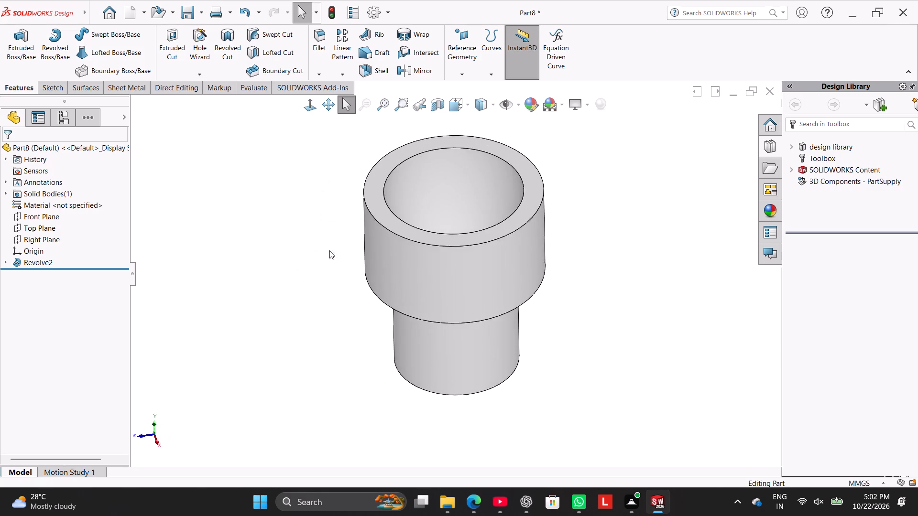
pyautogui.moveTo(329, 250); pyautogui.dragTo(372, 216, button='right')
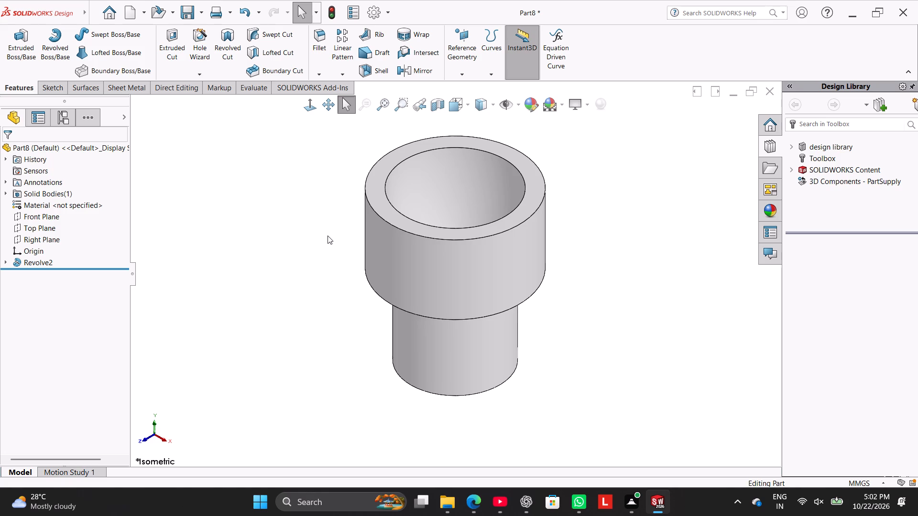
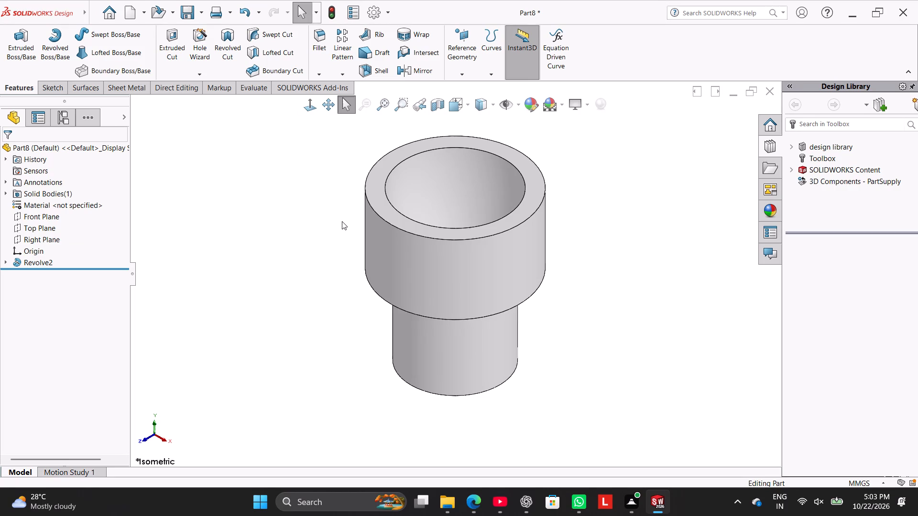
# Apply the metallic gold car paint appearance to the whole part.
pyautogui.click(766, 204)
pyautogui.click(804, 147)
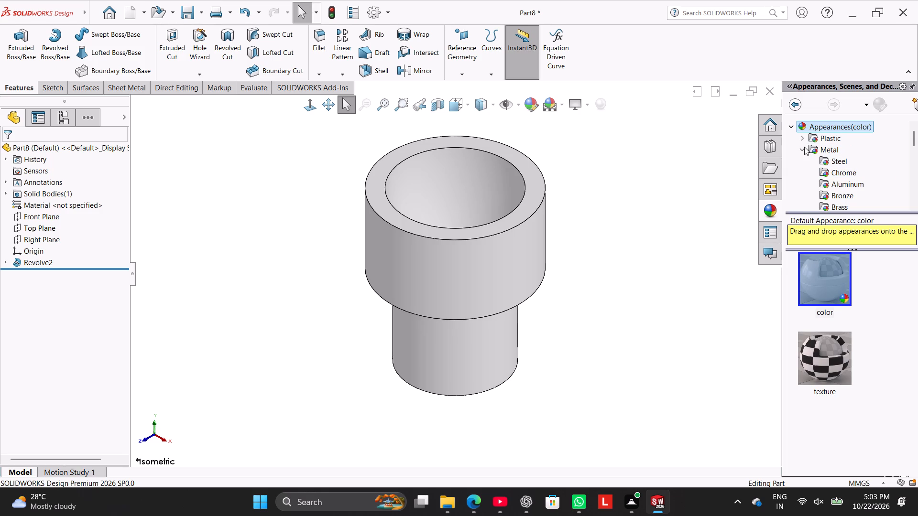
pyautogui.scroll(-3, 820, 181)
pyautogui.scroll(1, 847, 146)
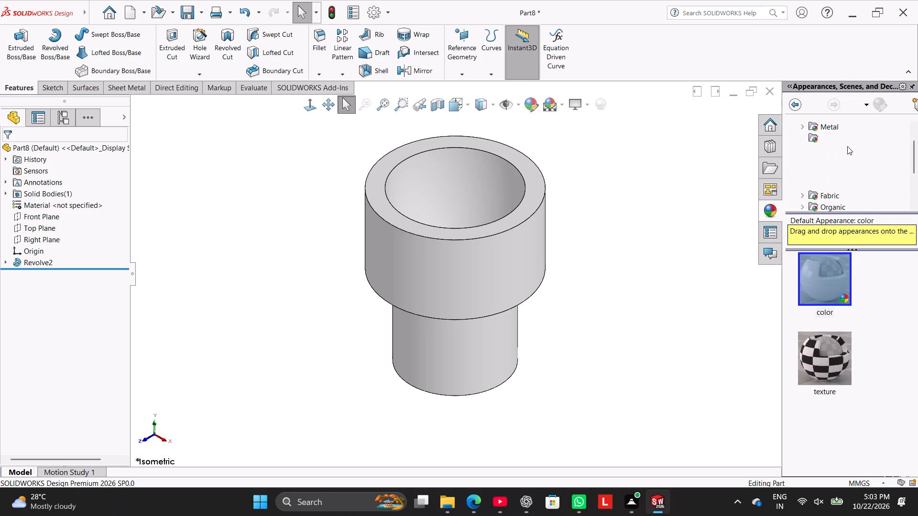
pyautogui.click(831, 140)
pyautogui.click(802, 138)
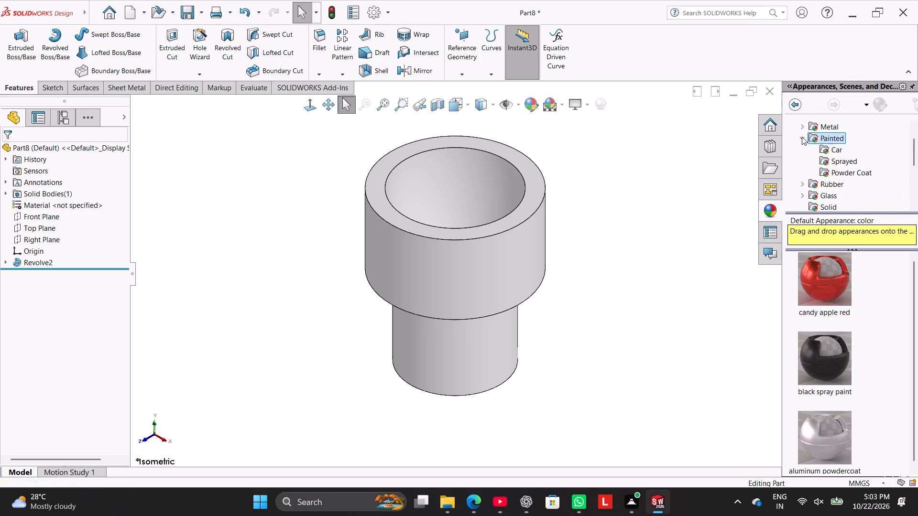
pyautogui.click(828, 145)
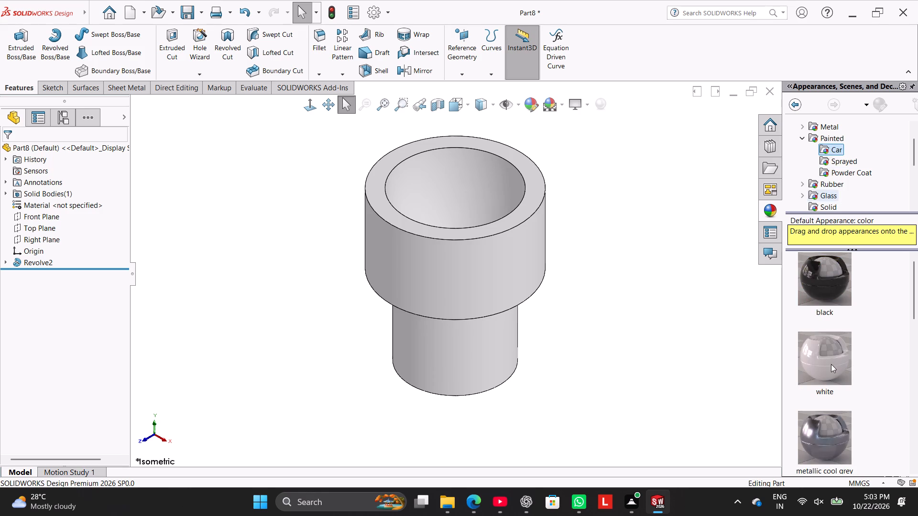
pyautogui.scroll(-1, 831, 364)
pyautogui.click(836, 427)
pyautogui.doubleClick(836, 426)
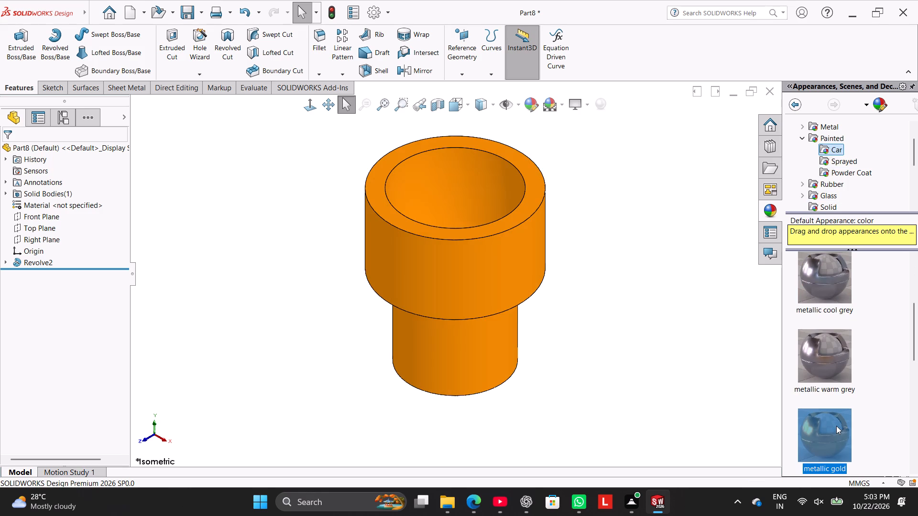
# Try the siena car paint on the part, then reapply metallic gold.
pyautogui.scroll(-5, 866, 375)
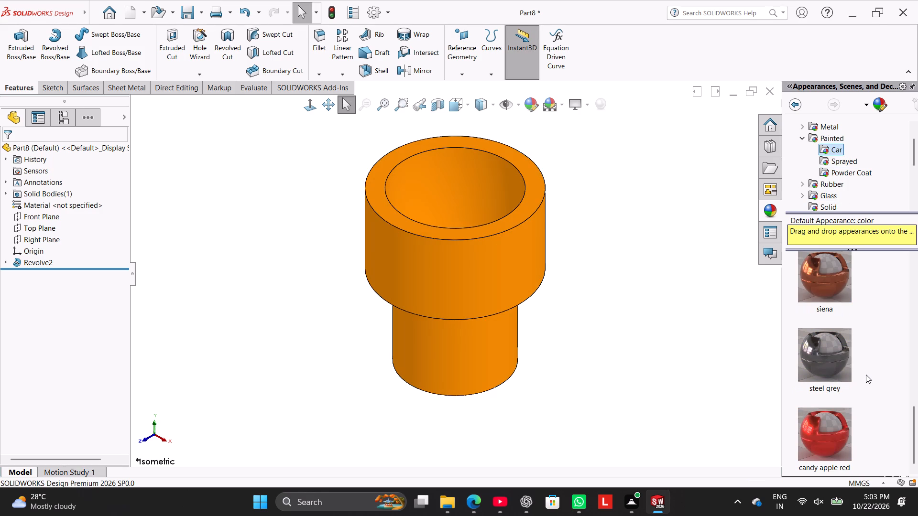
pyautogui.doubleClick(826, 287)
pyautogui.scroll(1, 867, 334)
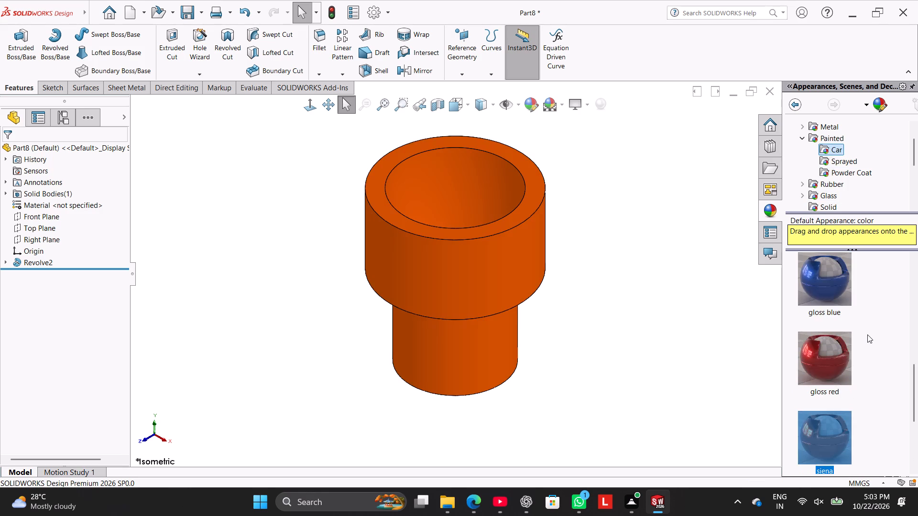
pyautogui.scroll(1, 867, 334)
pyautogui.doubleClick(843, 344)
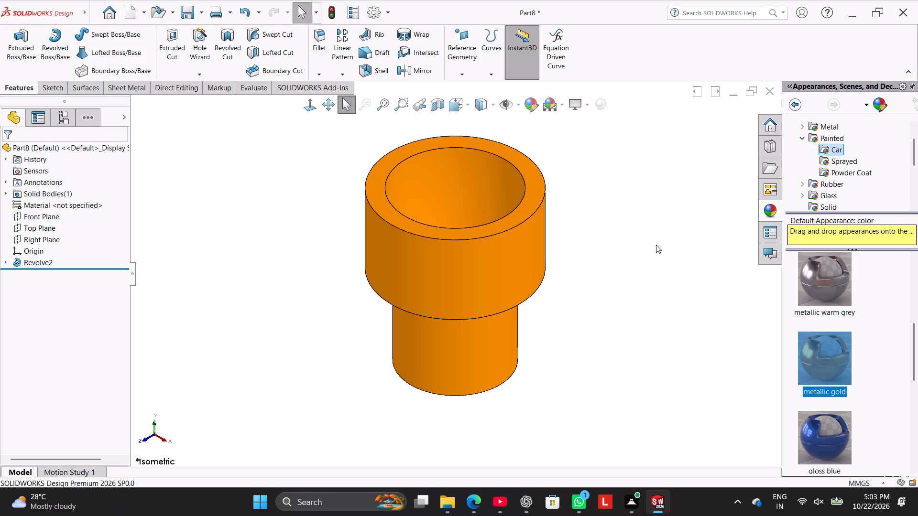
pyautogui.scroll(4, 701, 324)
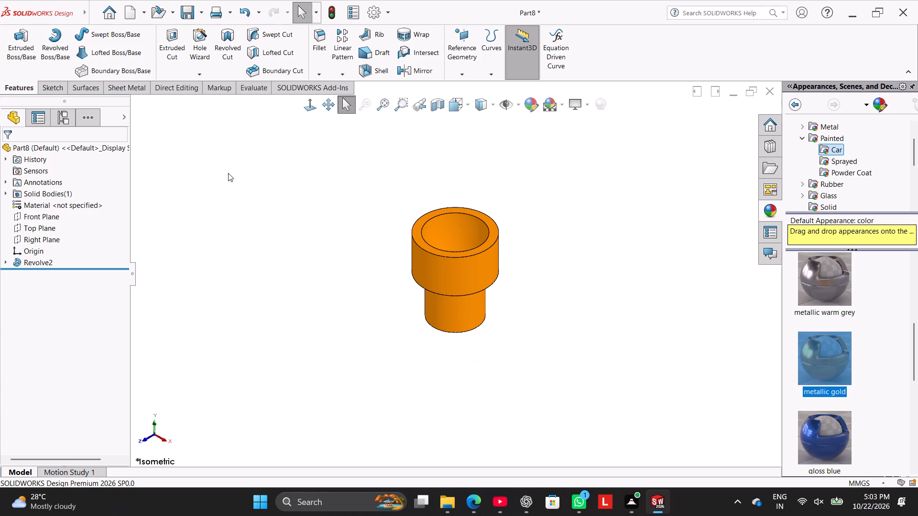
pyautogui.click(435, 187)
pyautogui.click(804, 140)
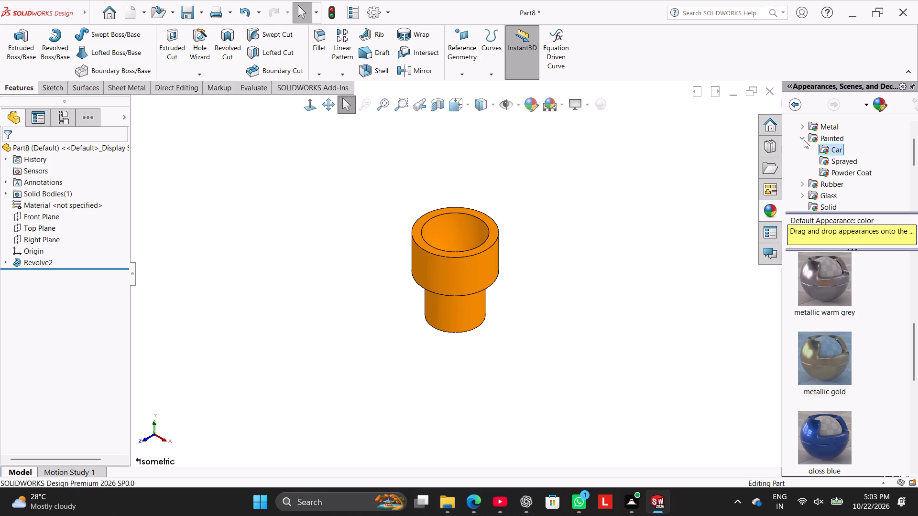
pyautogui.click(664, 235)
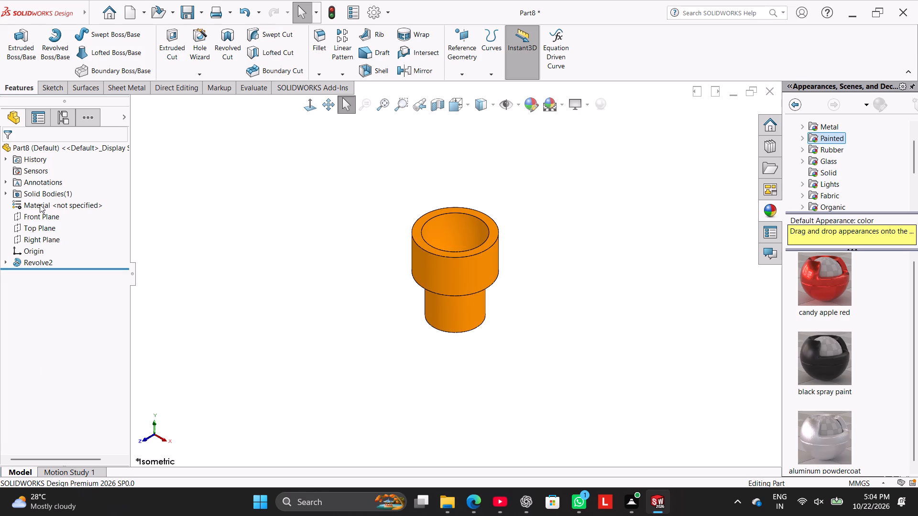
# Start a new sketch on the Front Plane.
pyautogui.click(48, 217)
pyautogui.click(61, 206)
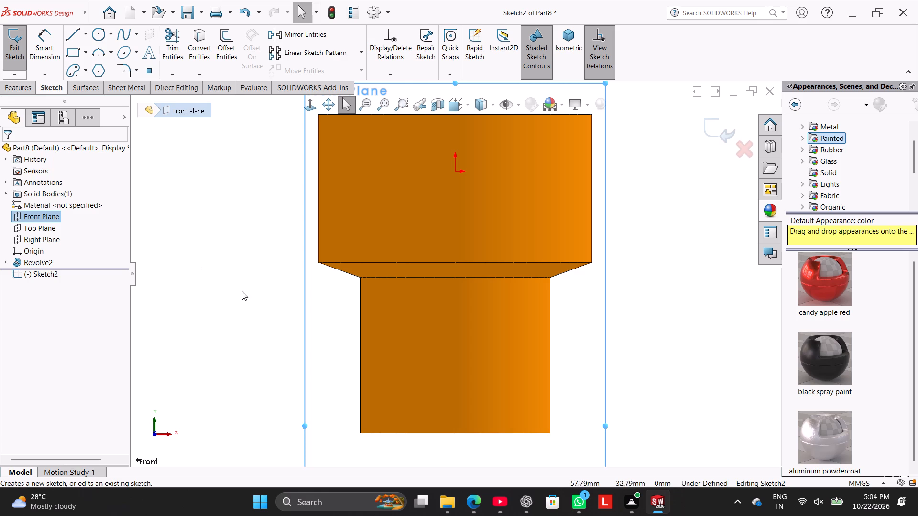
pyautogui.scroll(2, 318, 231)
pyautogui.click(289, 258)
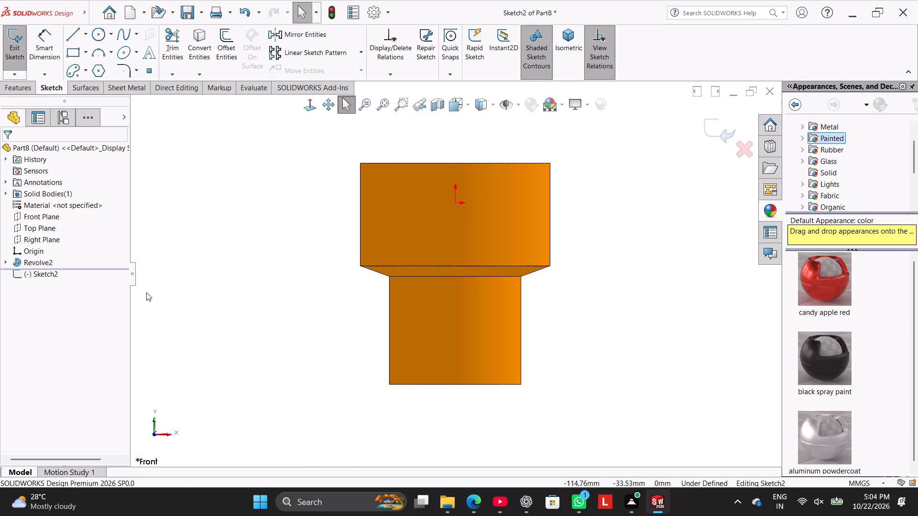
# Show the revolve feature's underlying Sketch1 so its geometry can be referenced in the new sketch.
pyautogui.rightClick(40, 258)
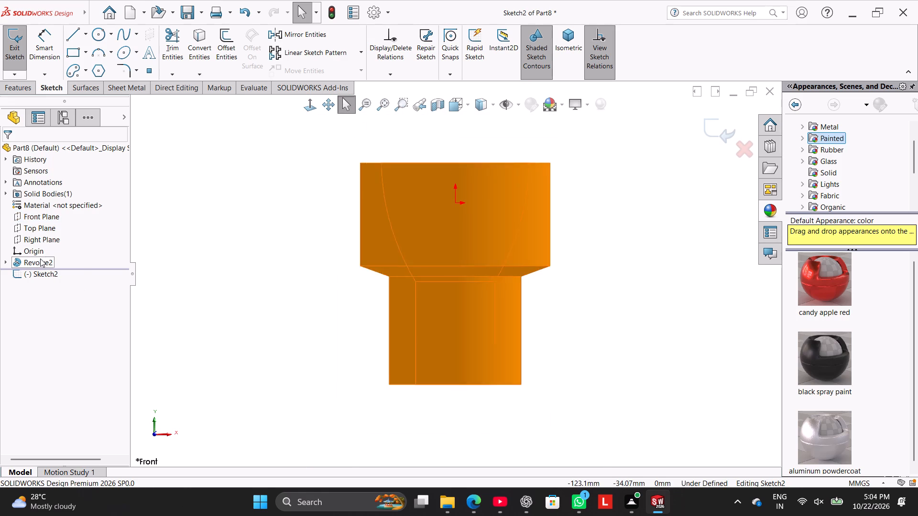
pyautogui.click(221, 179)
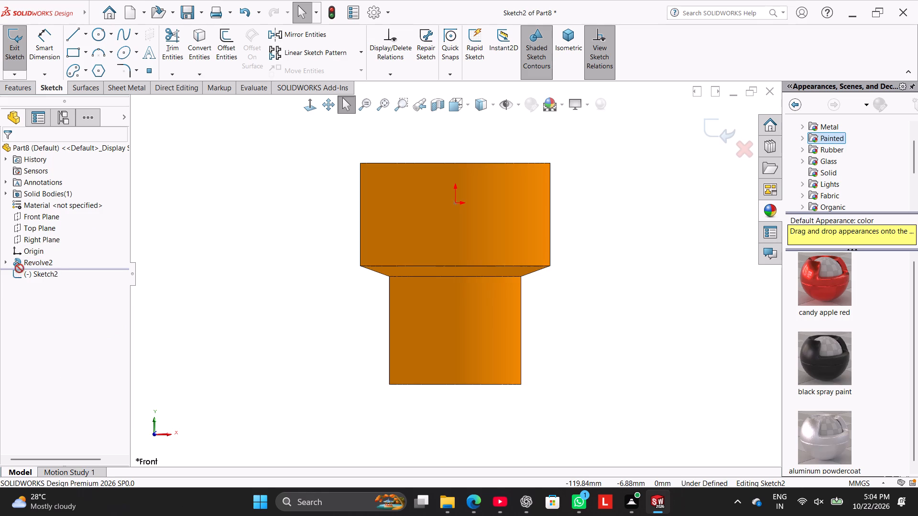
pyautogui.click(8, 262)
pyautogui.rightClick(31, 269)
pyautogui.click(47, 259)
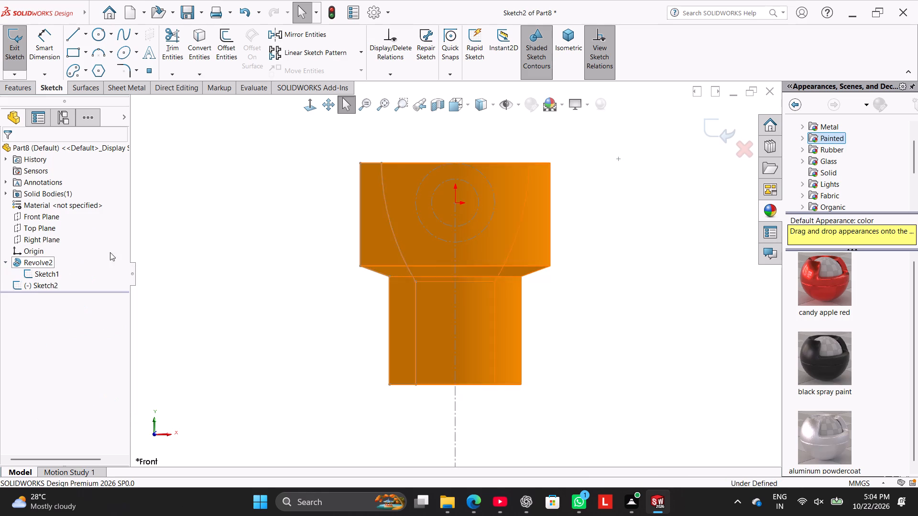
pyautogui.click(195, 233)
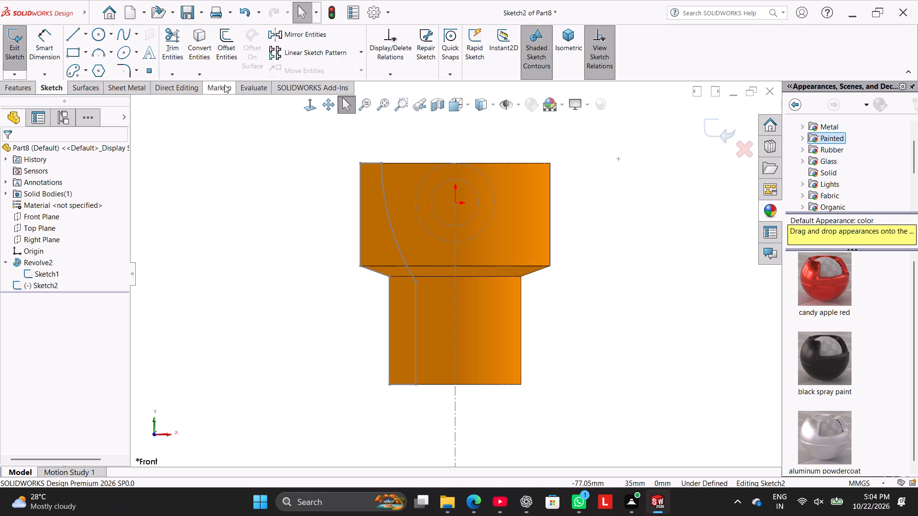
# Convert the larger of the two concentric circles around the origin into the current sketch.
pyautogui.click(193, 37)
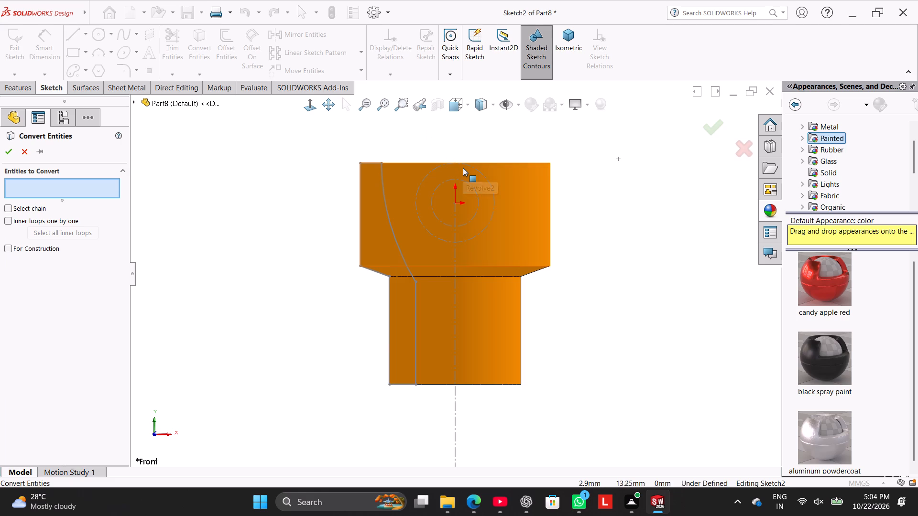
pyautogui.click(463, 166)
pyautogui.click(10, 152)
pyautogui.click(159, 207)
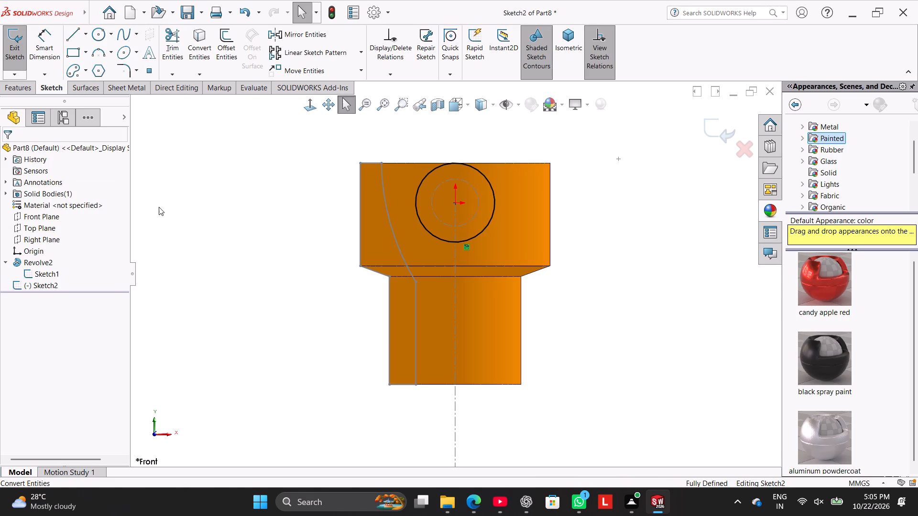
# Sketch a corner rectangle about 106 mm by 38 mm across the part's upper section, overlapping the converted circle.
pyautogui.click(73, 31)
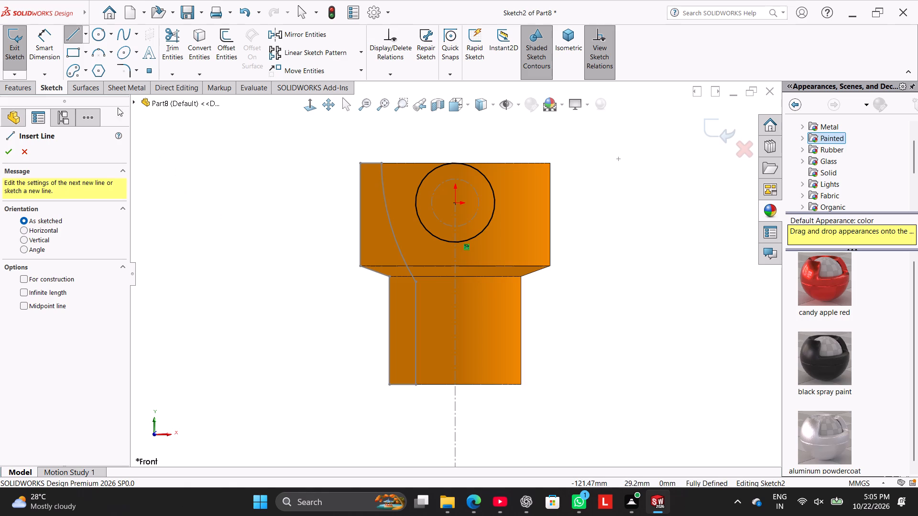
pyautogui.click(75, 48)
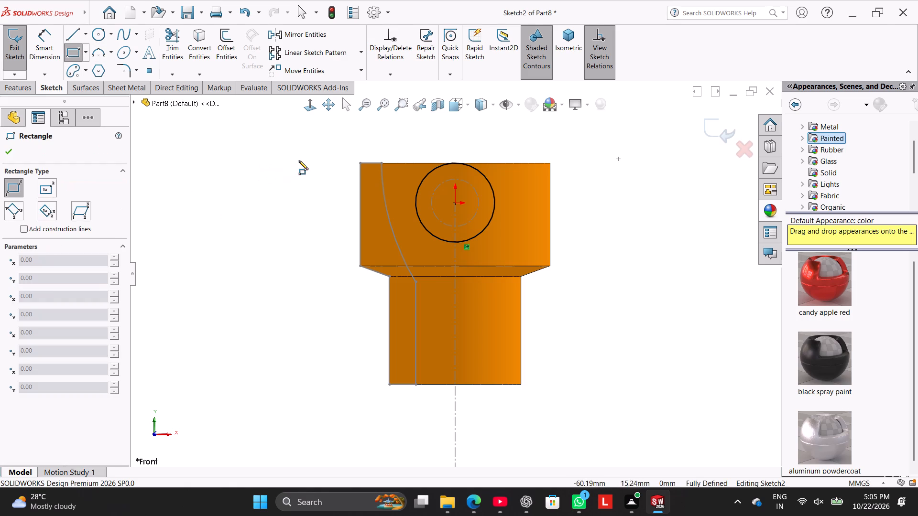
pyautogui.click(301, 140)
pyautogui.click(581, 241)
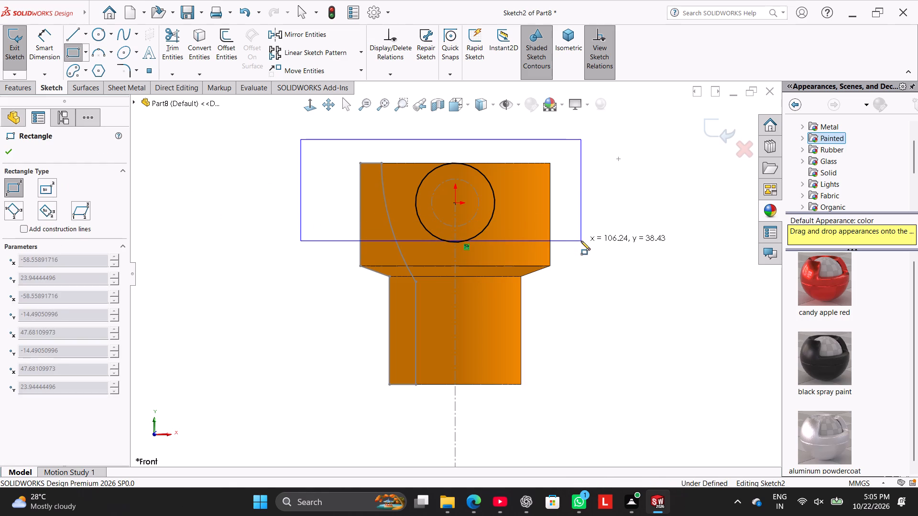
pyautogui.rightClick(643, 193)
pyautogui.click(658, 201)
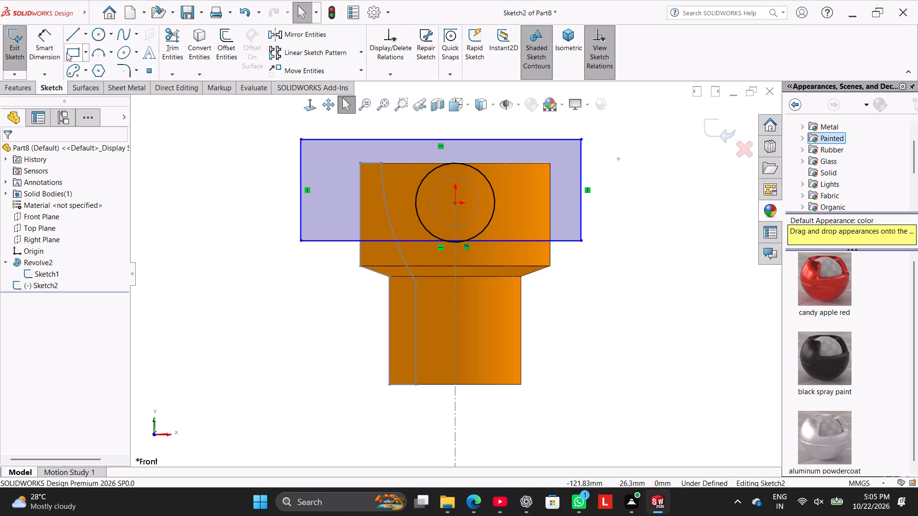
# Dimension the vertical distance from the origin to the rectangle's bottom line as 5 mm.
pyautogui.click(52, 44)
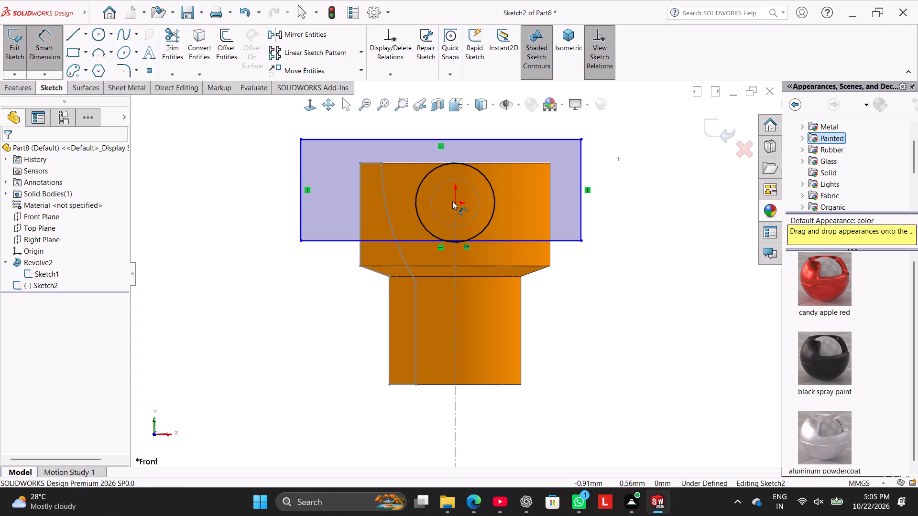
pyautogui.click(453, 203)
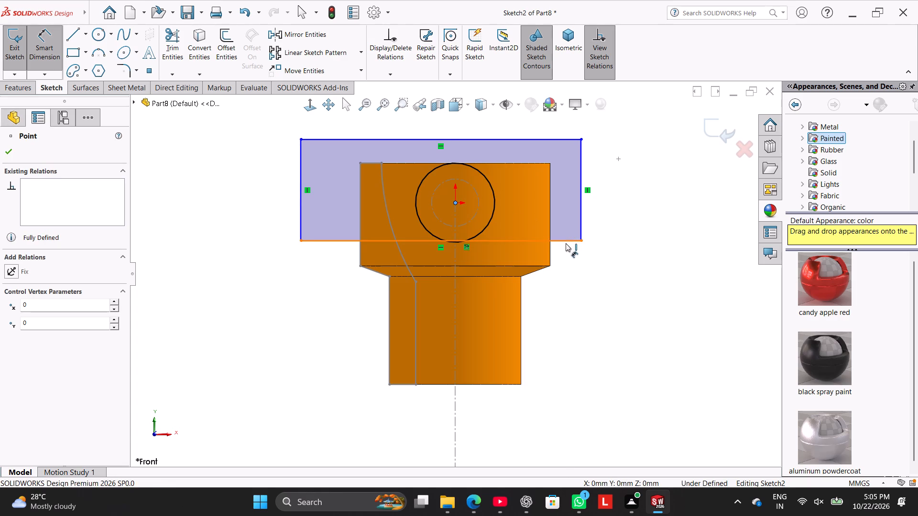
pyautogui.click(566, 243)
pyautogui.click(618, 218)
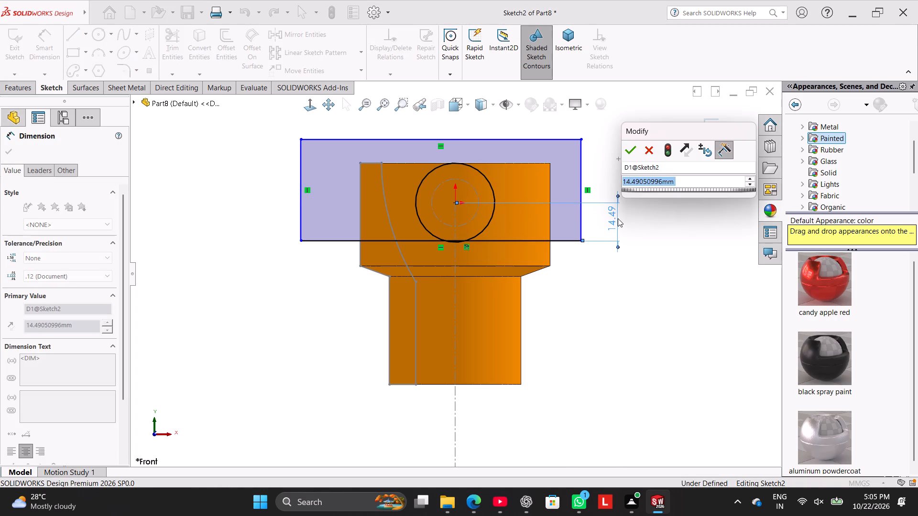
pyautogui.press('5')
pyautogui.press('Return')
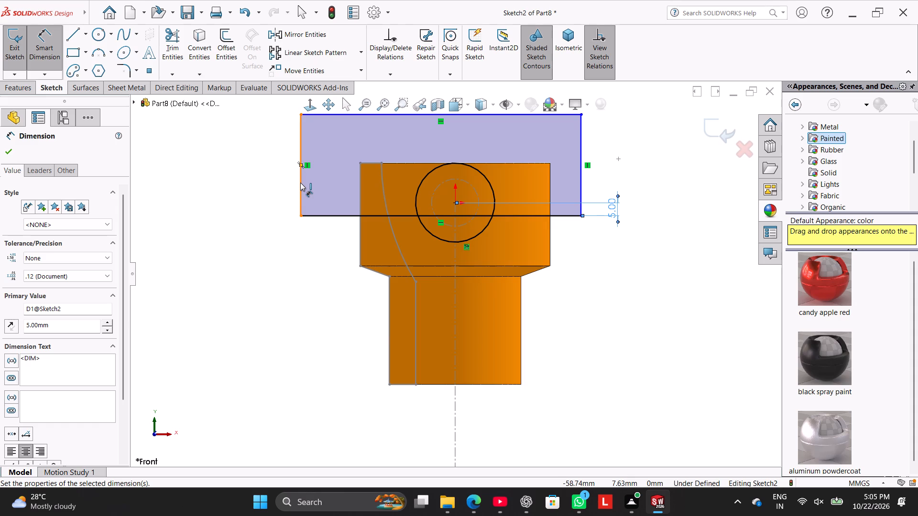
# Dimension the rectangle's top line as 101.23 mm long.
pyautogui.scroll(2, 422, 140)
pyautogui.scroll(-1, 442, 143)
pyautogui.click(454, 173)
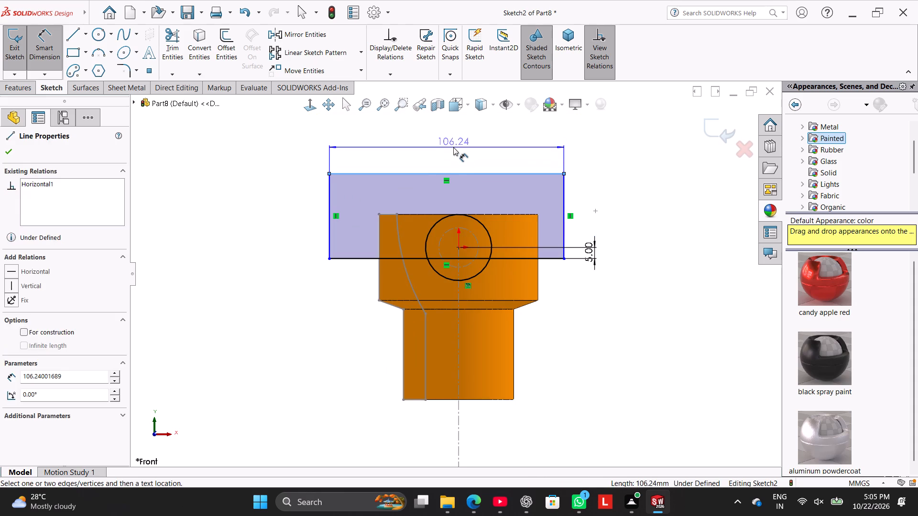
pyautogui.click(453, 147)
pyautogui.write('101')
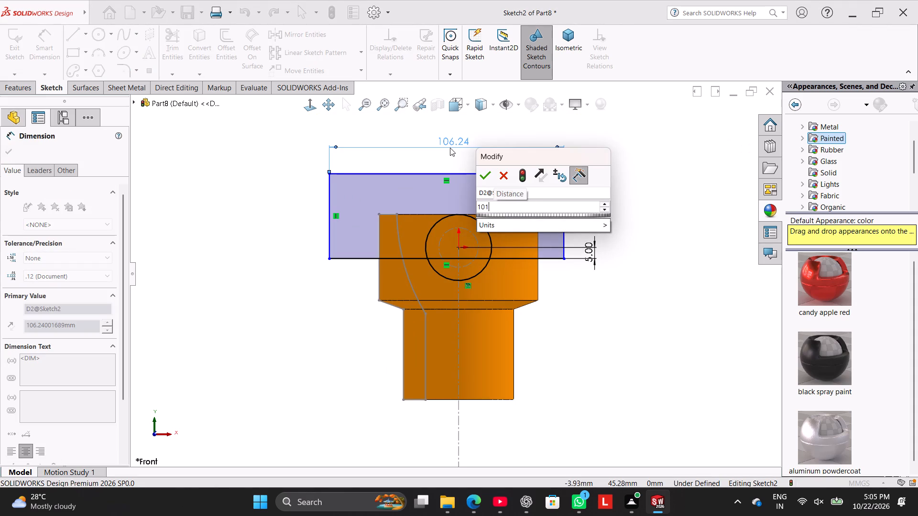
pyautogui.write('.23')
pyautogui.press('Return')
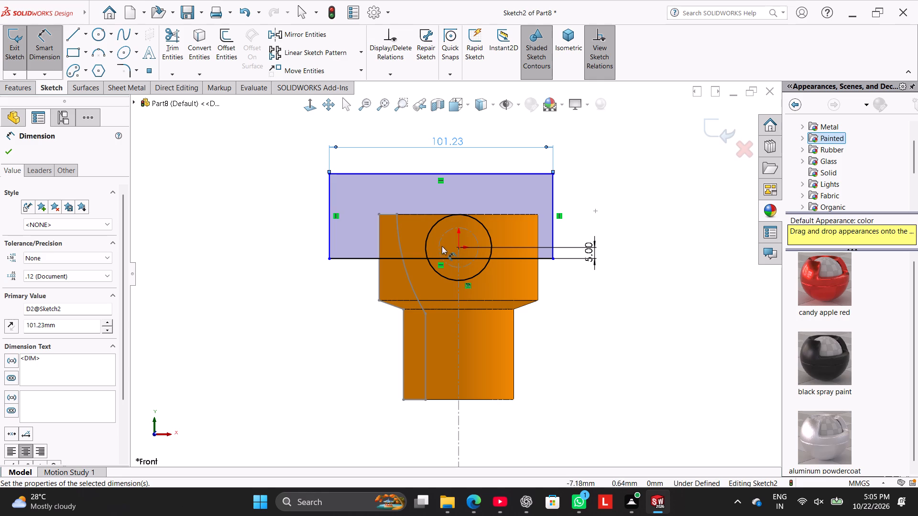
# Dimension the rectangle's left vertical side as 37.70 mm.
pyautogui.click(328, 211)
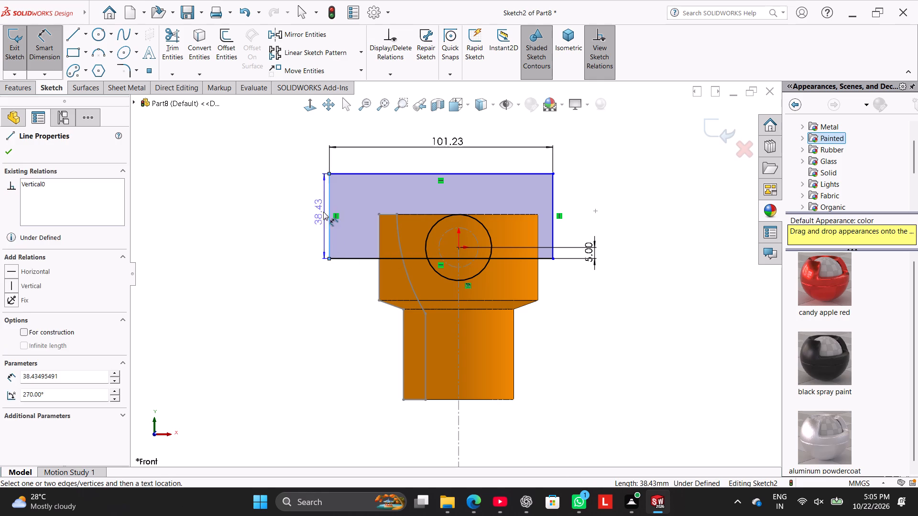
pyautogui.click(312, 215)
pyautogui.write('37')
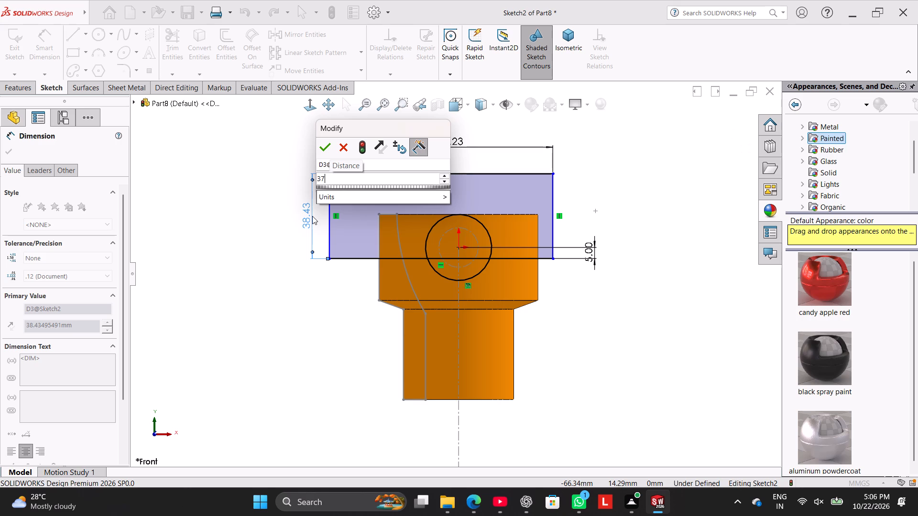
pyautogui.write('.70')
pyautogui.press('Return')
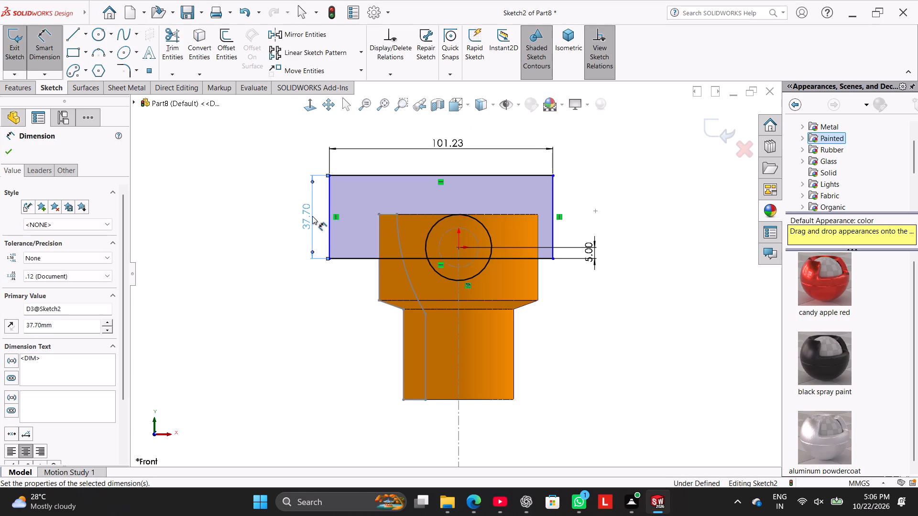
pyautogui.click(275, 253)
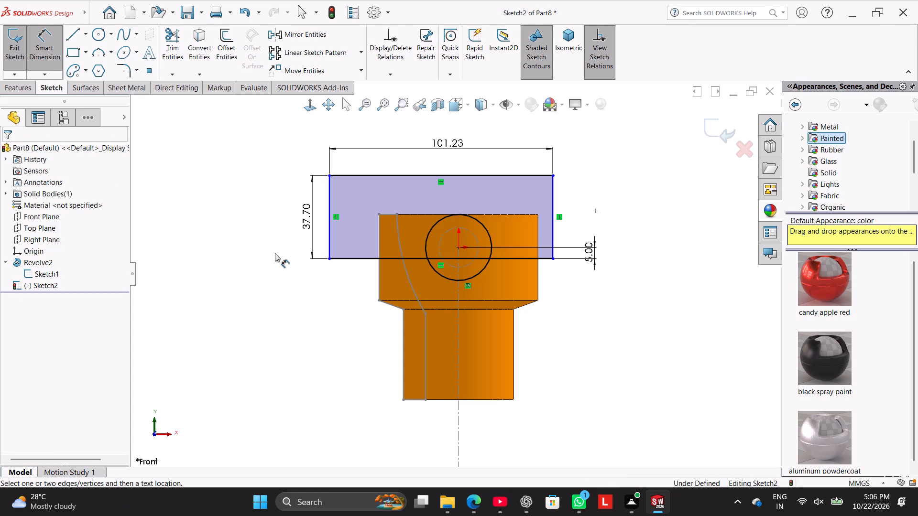
pyautogui.click(312, 298)
# Add a Vertical relation between the origin and the midpoint of the rectangle's top line.
pyautogui.rightClick(233, 302)
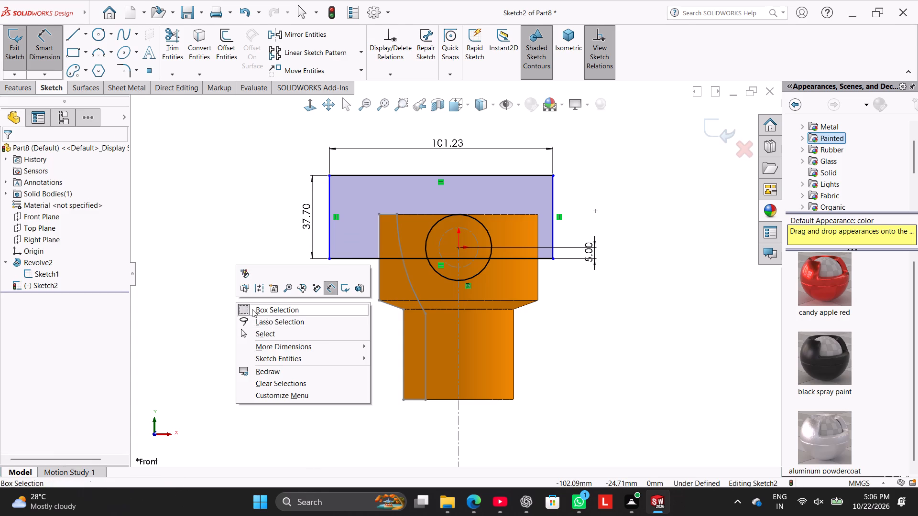
pyautogui.click(281, 332)
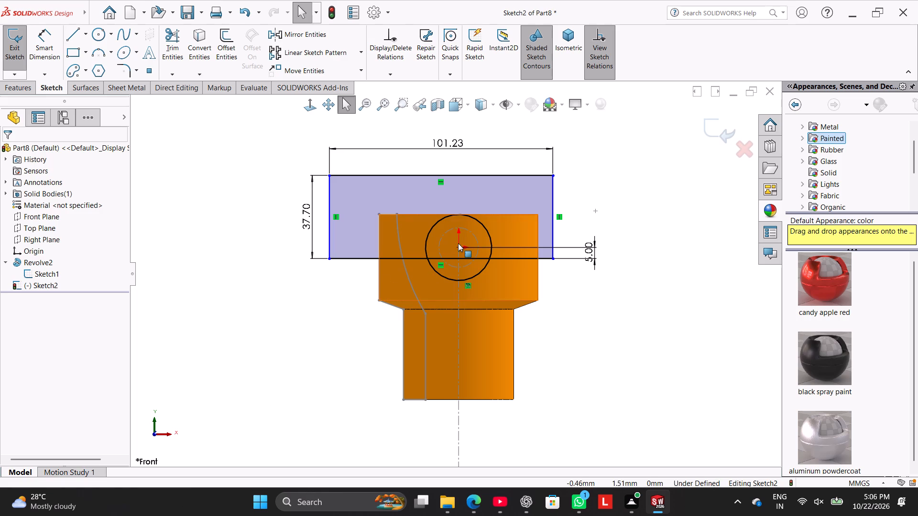
pyautogui.keyDown('ctrl'); pyautogui.click(459, 246); pyautogui.keyUp('ctrl')
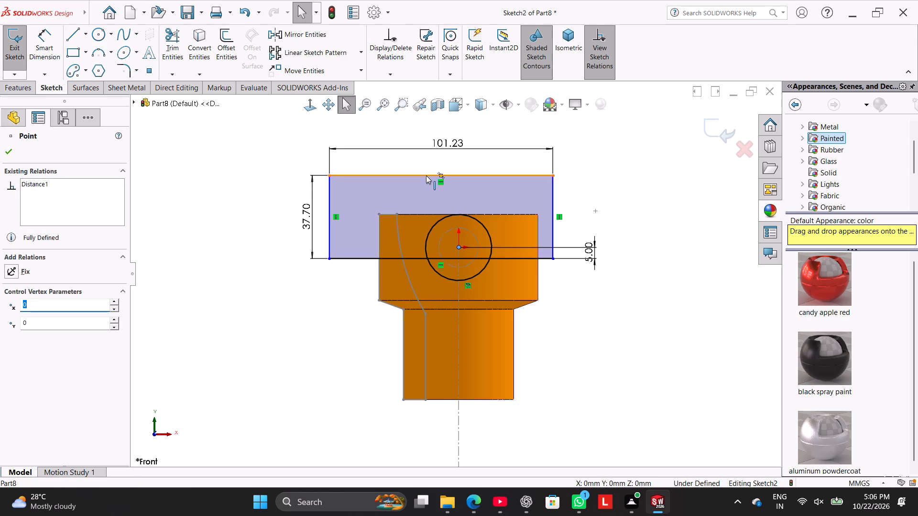
pyautogui.keyDown('ctrl'); pyautogui.click(441, 174); pyautogui.keyUp('ctrl')
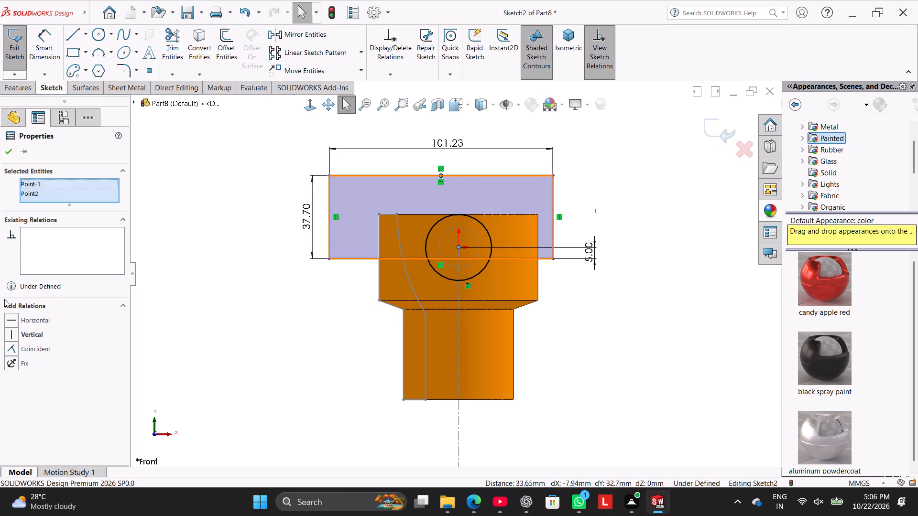
pyautogui.click(36, 332)
pyautogui.click(174, 298)
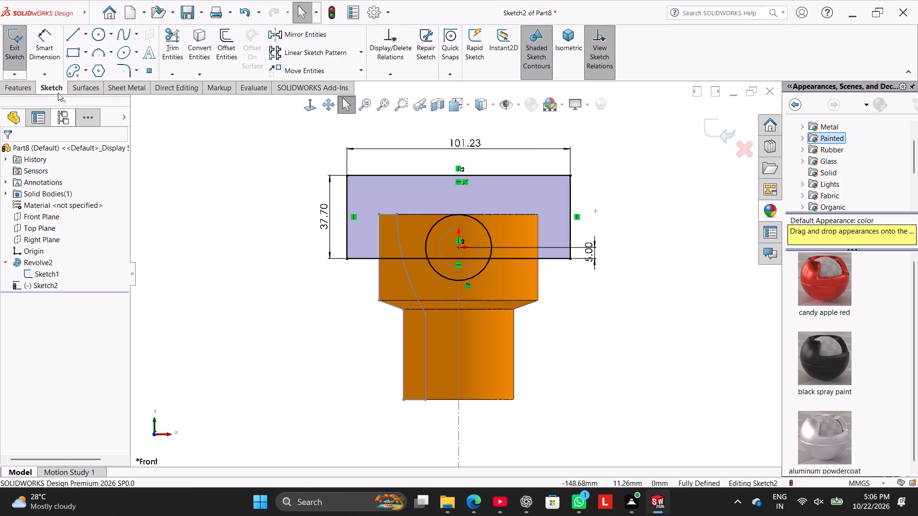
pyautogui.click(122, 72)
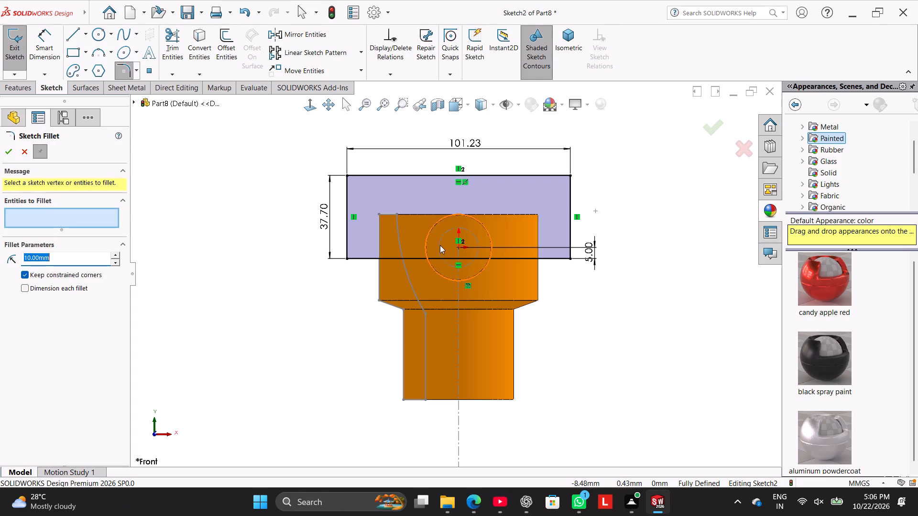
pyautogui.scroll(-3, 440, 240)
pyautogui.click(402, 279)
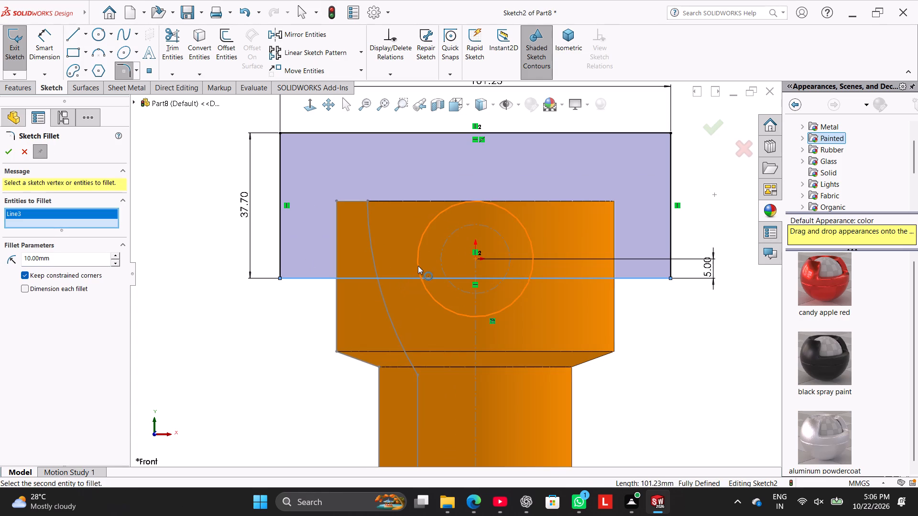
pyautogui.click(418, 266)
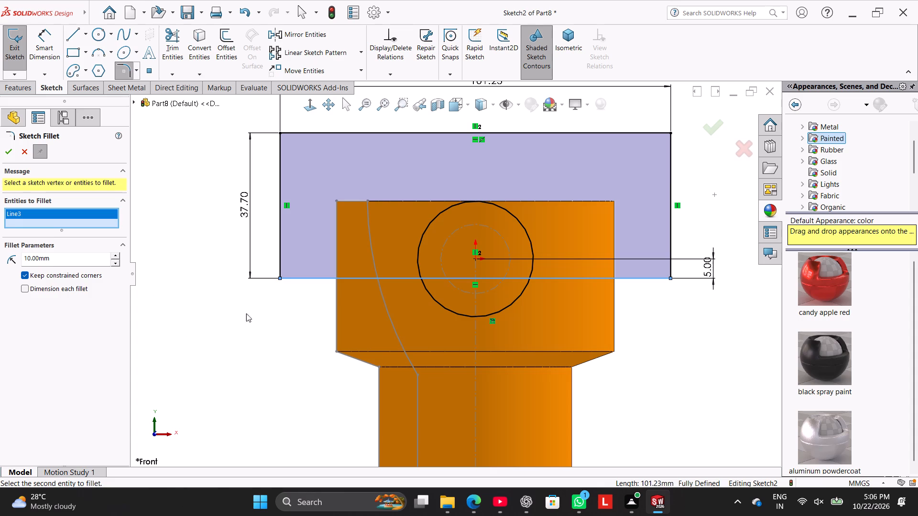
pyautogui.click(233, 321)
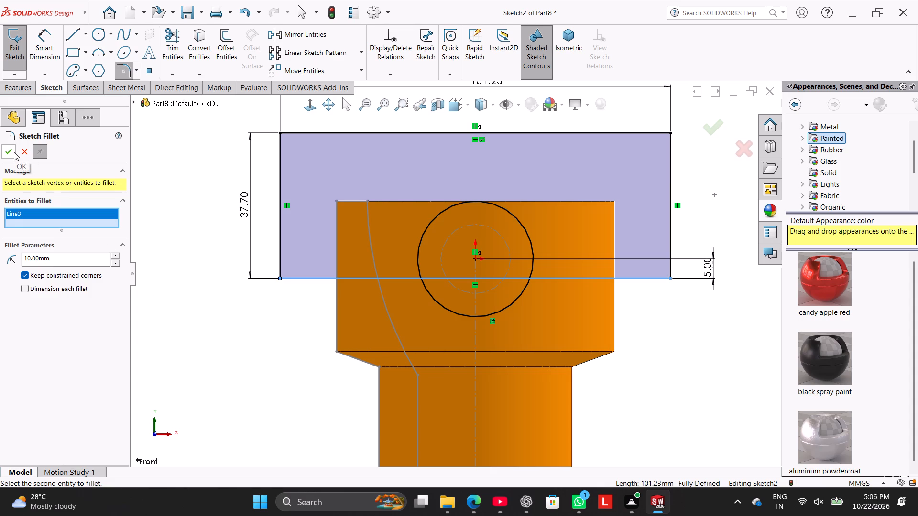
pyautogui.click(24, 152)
# Trim away the circle's lower arc below the rectangle and the bottom-line segment inside the circle.
pyautogui.click(175, 39)
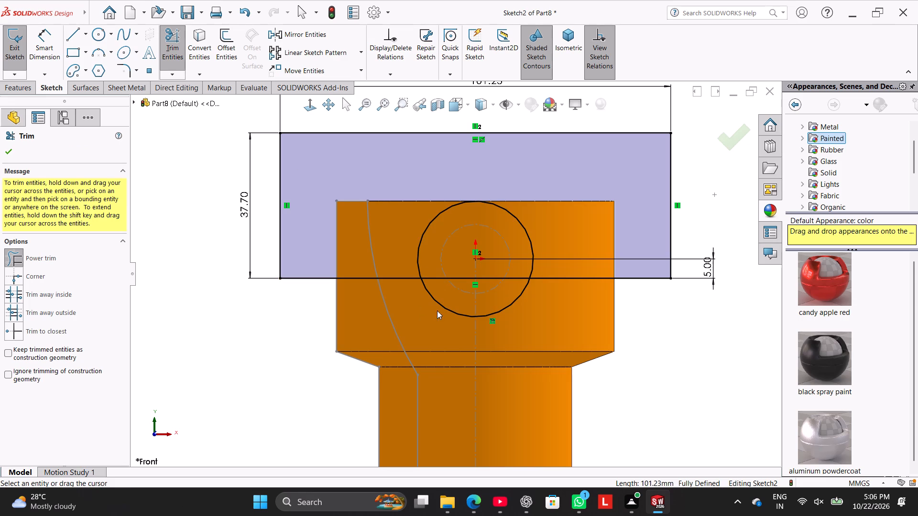
pyautogui.moveTo(425, 336); pyautogui.dragTo(449, 304)
pyautogui.moveTo(445, 298); pyautogui.dragTo(441, 271)
pyautogui.click(6, 151)
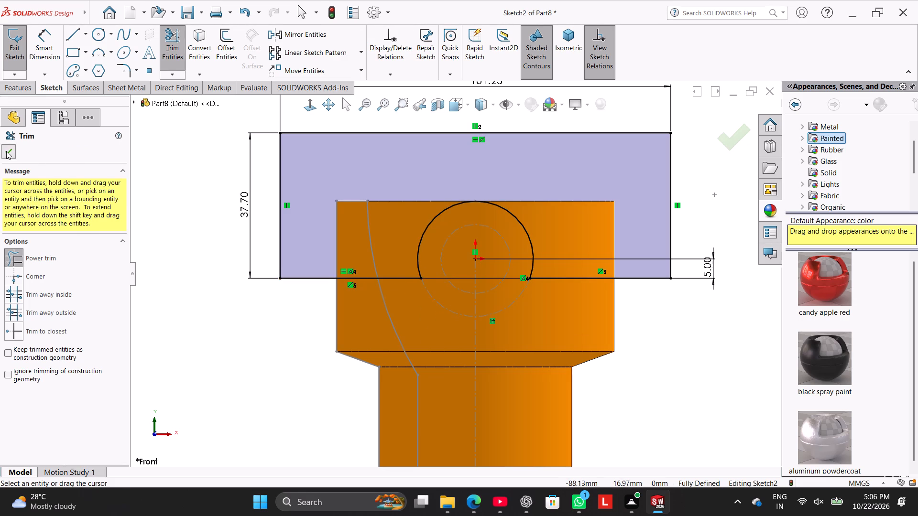
# Apply a 6 mm sketch fillet between the left bottom line and the left end of the arc.
pyautogui.click(124, 69)
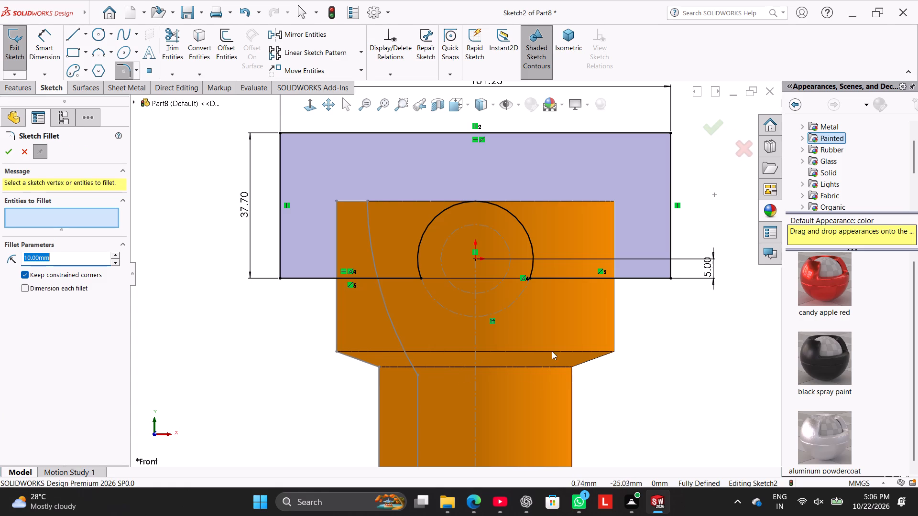
pyautogui.scroll(-3, 473, 295)
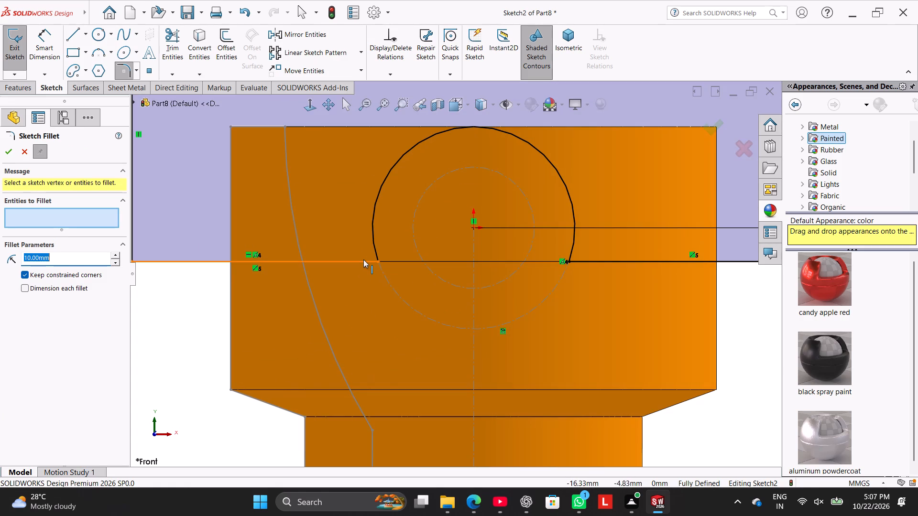
pyautogui.click(363, 259)
pyautogui.click(374, 241)
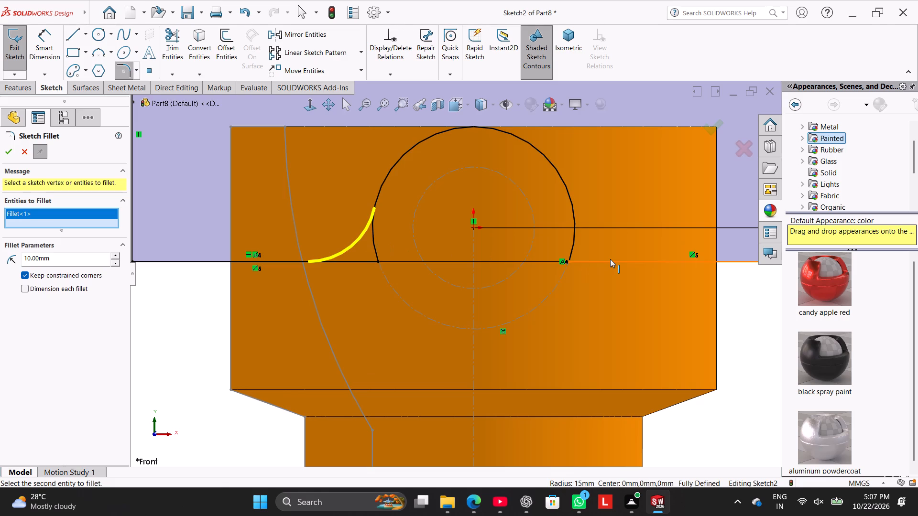
pyautogui.click(610, 259)
pyautogui.click(575, 220)
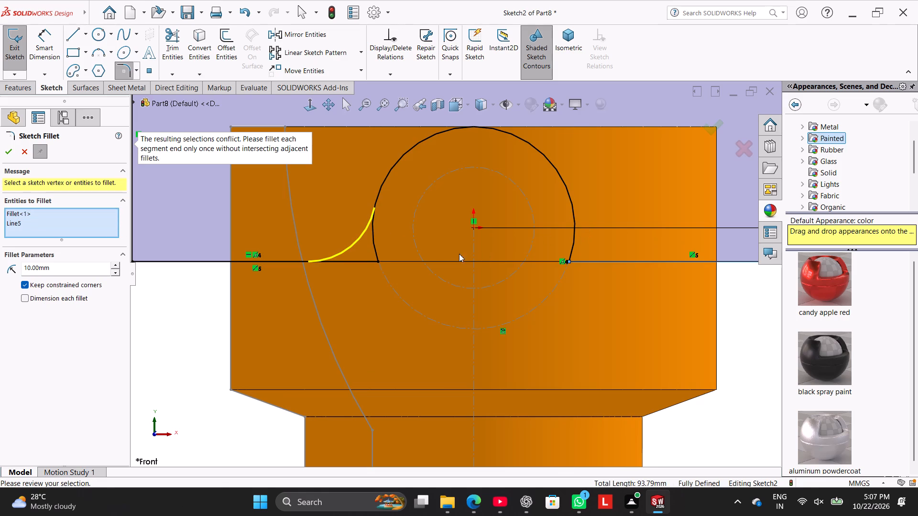
pyautogui.click(574, 221)
pyautogui.doubleClick(67, 265)
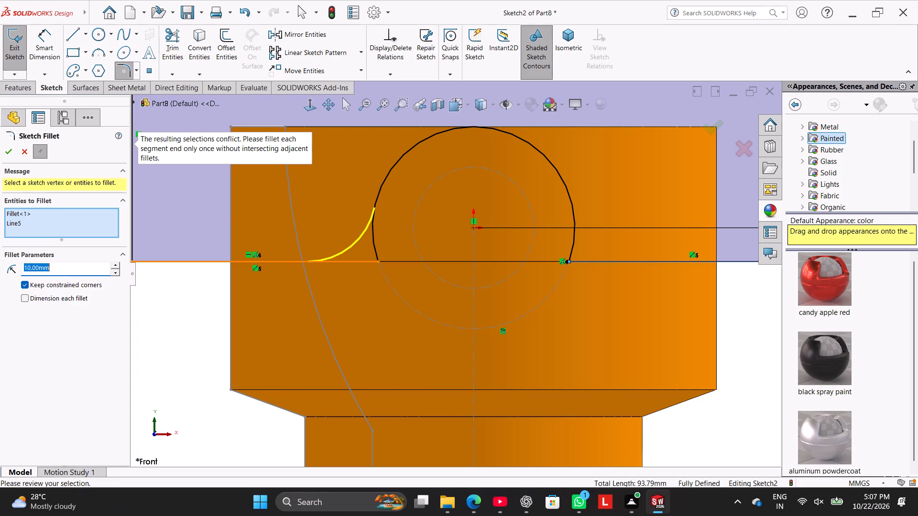
pyautogui.press('6')
pyautogui.press('Return')
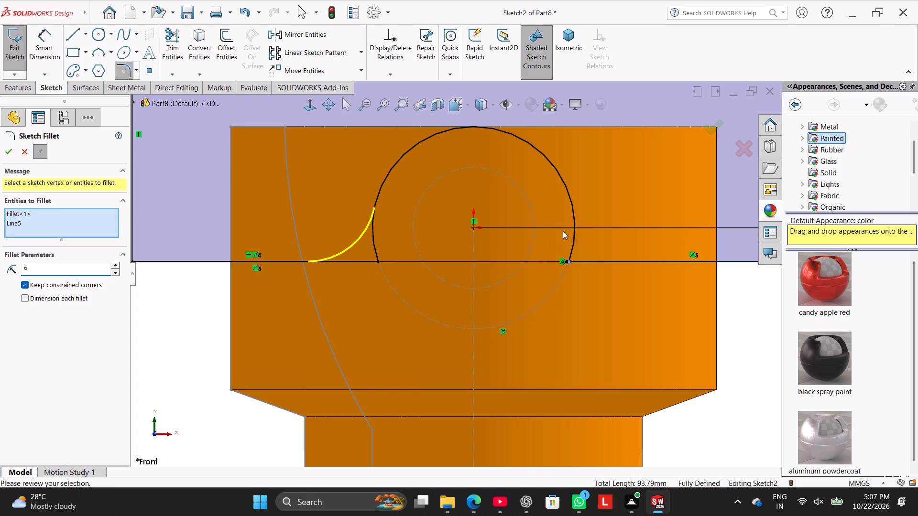
pyautogui.click(573, 219)
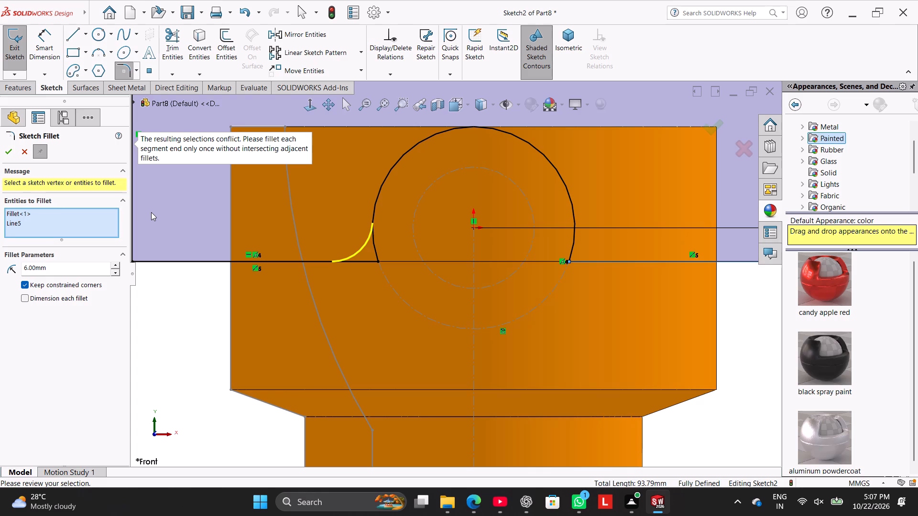
pyautogui.click(12, 154)
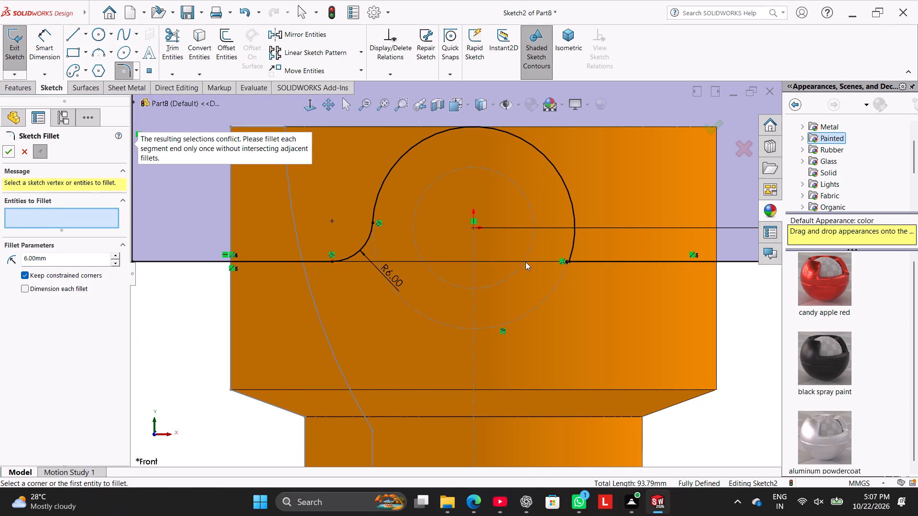
# Apply a 6 mm sketch fillet between the right bottom line and the right end of the arc.
pyautogui.click(584, 260)
pyautogui.click(575, 242)
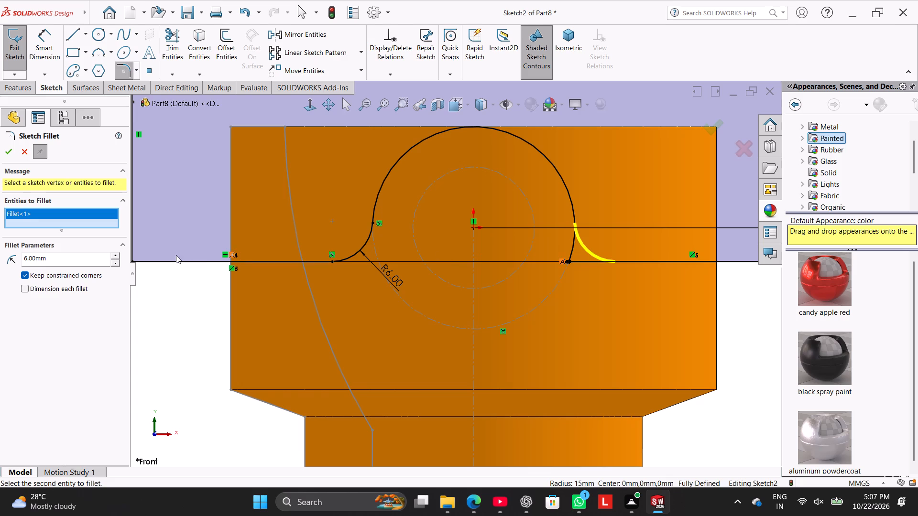
pyautogui.click(7, 156)
pyautogui.scroll(4, 239, 332)
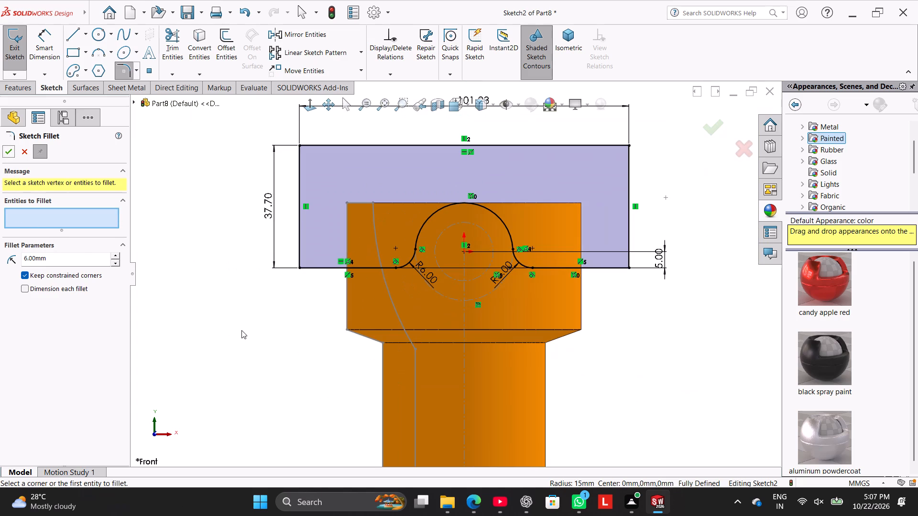
pyautogui.click(241, 330)
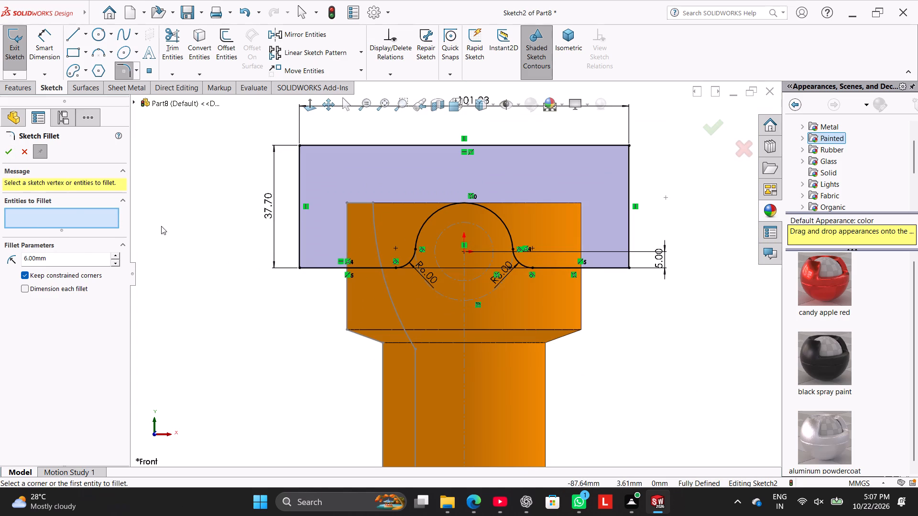
pyautogui.click(12, 154)
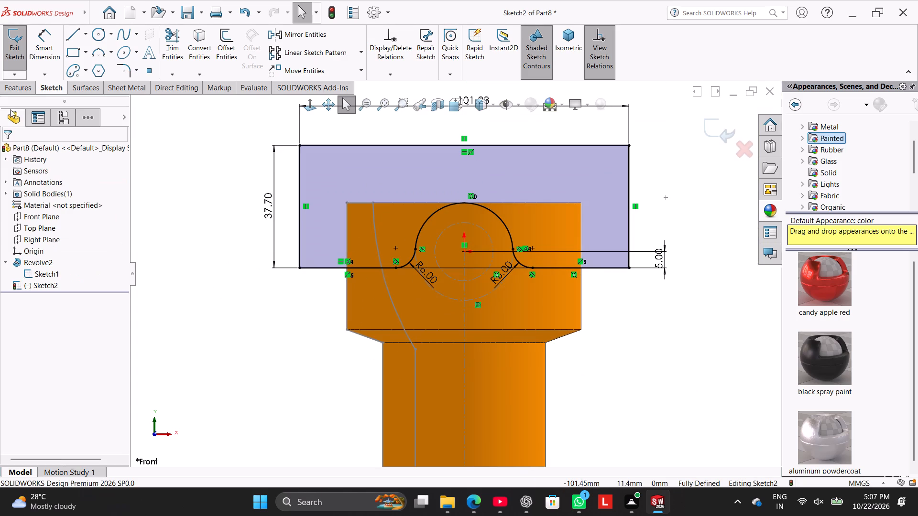
# Cut-extrude the filleted profile through the part's upper section with a Mid Plane end condition and 77 mm depth.
pyautogui.click(15, 91)
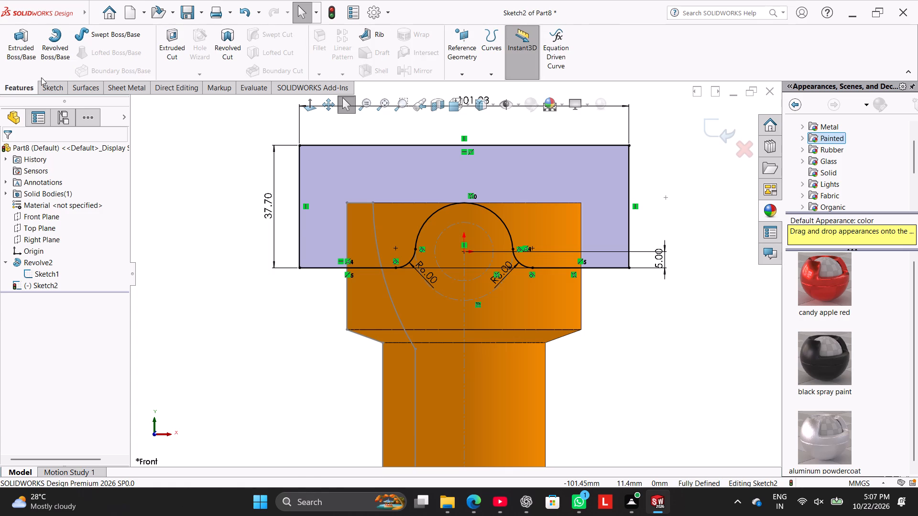
pyautogui.click(174, 46)
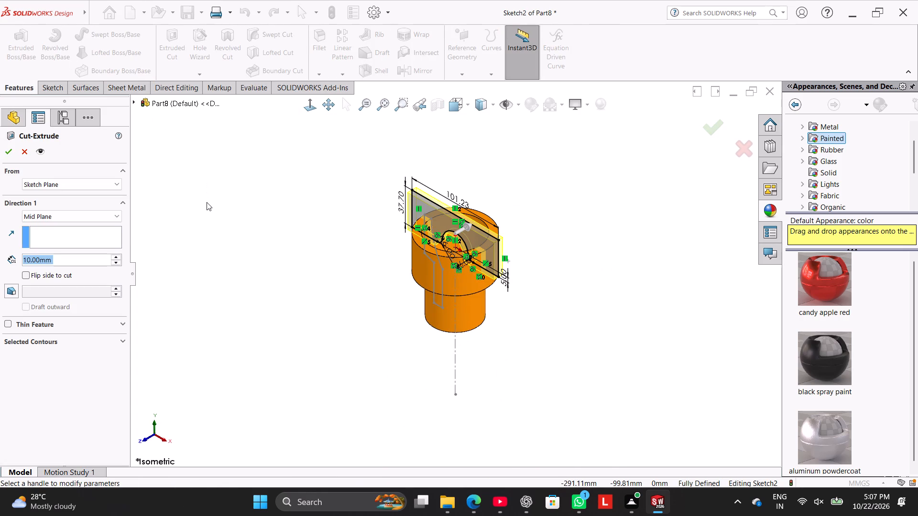
pyautogui.click(118, 217)
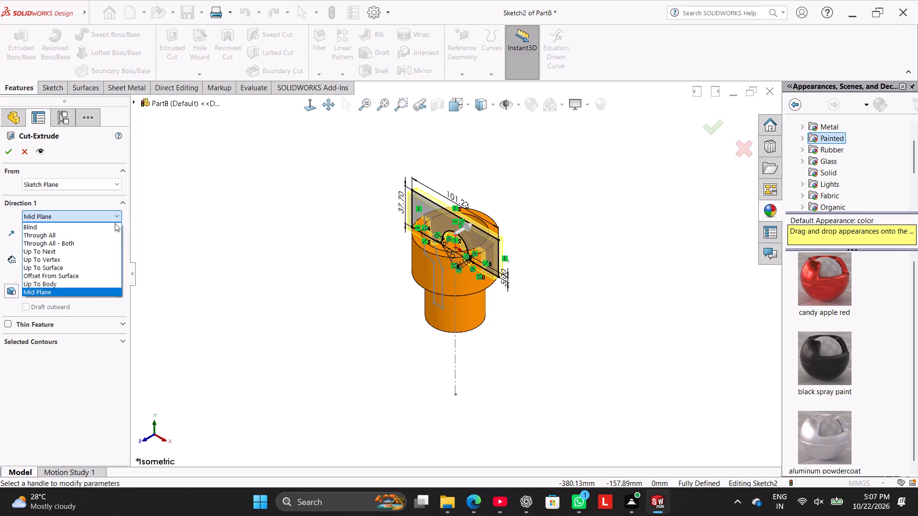
pyautogui.click(112, 297)
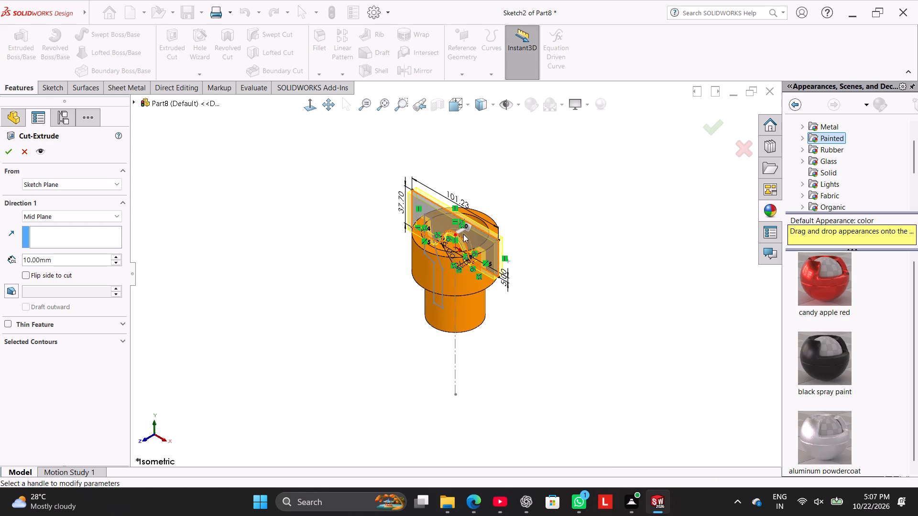
pyautogui.moveTo(470, 228); pyautogui.dragTo(497, 206)
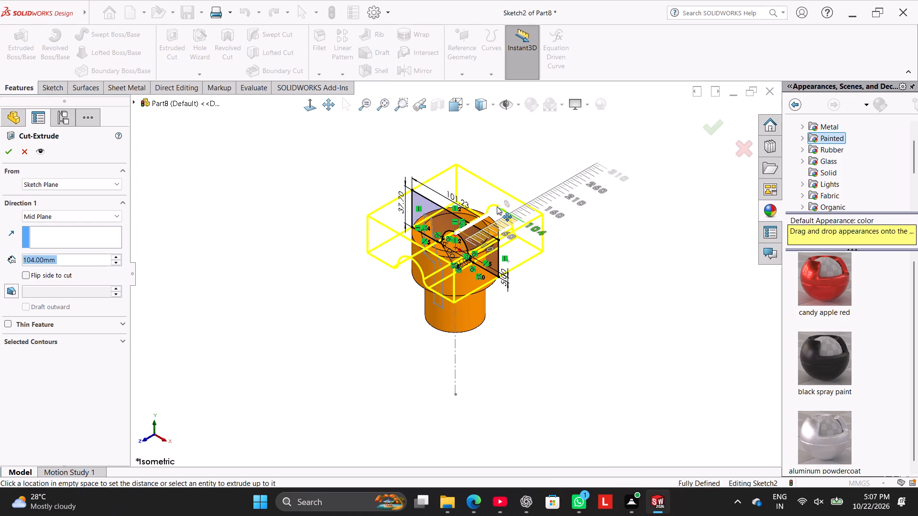
pyautogui.moveTo(497, 206); pyautogui.dragTo(484, 215)
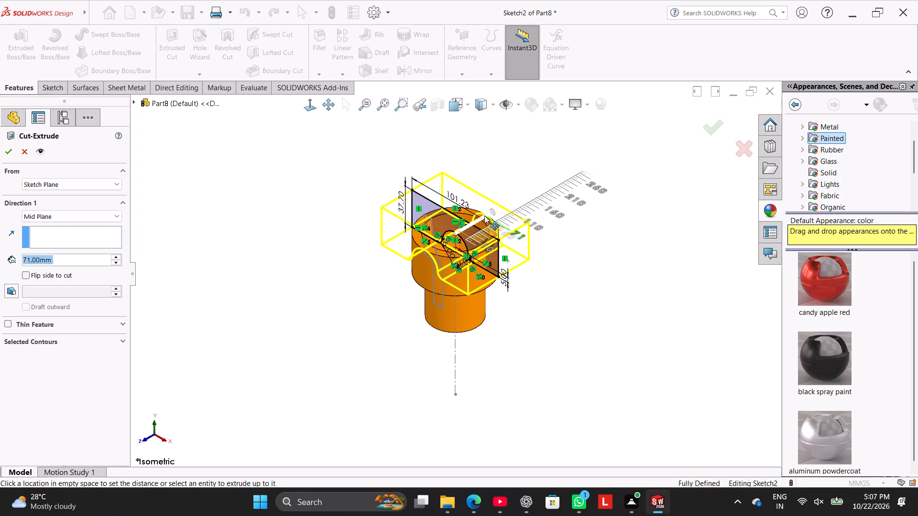
pyautogui.moveTo(484, 215); pyautogui.dragTo(488, 214)
pyautogui.moveTo(288, 337); pyautogui.dragTo(328, 293, button='middle')
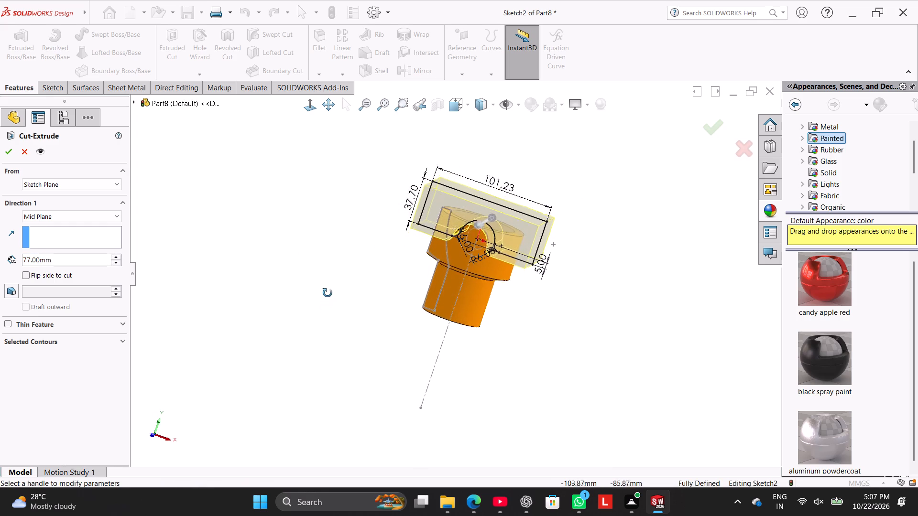
pyautogui.moveTo(328, 293); pyautogui.dragTo(335, 342, button='middle')
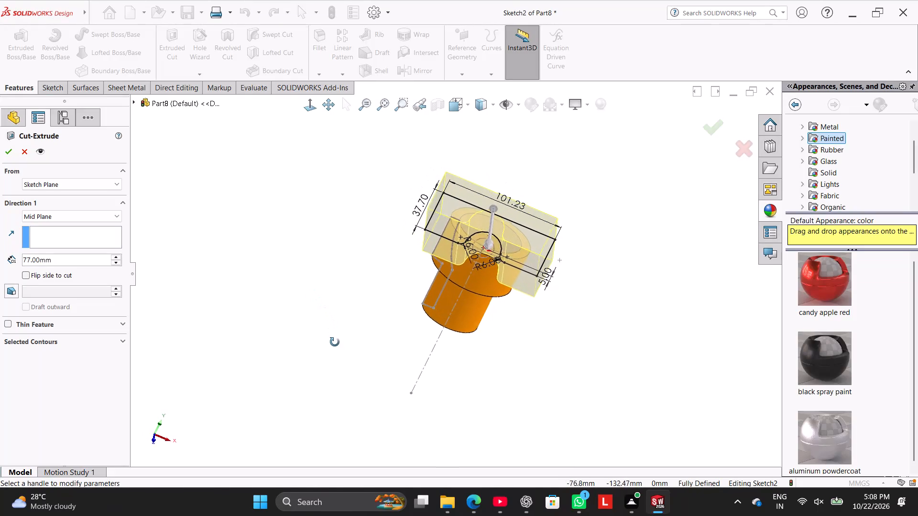
pyautogui.moveTo(335, 342); pyautogui.dragTo(301, 320, button='middle')
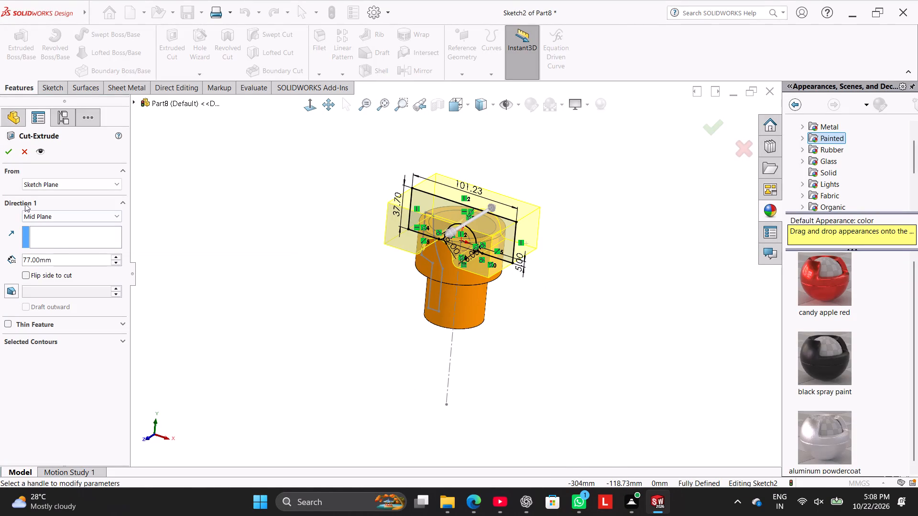
pyautogui.click(13, 154)
pyautogui.click(274, 222)
# Hide Sketch1 under the revolve feature and show the part in isometric view.
pyautogui.moveTo(287, 256); pyautogui.dragTo(294, 268, button='middle')
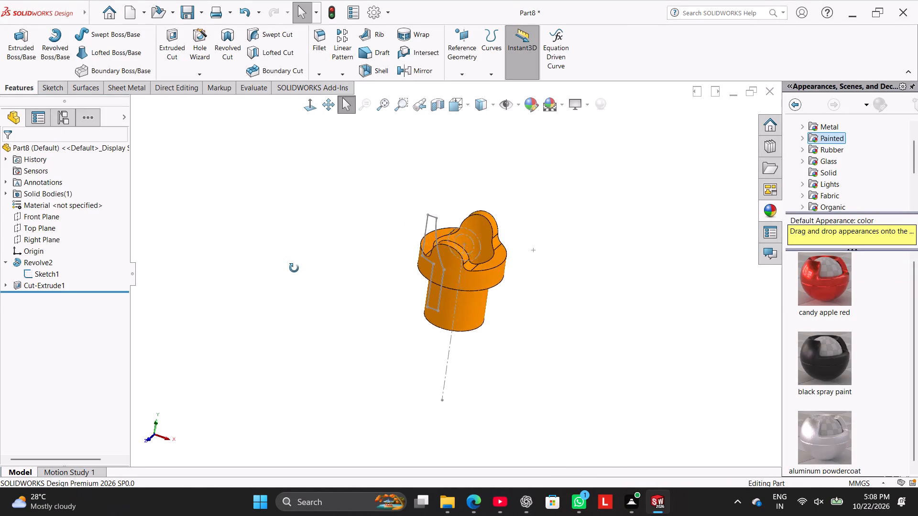
pyautogui.moveTo(294, 268); pyautogui.dragTo(222, 274, button='middle')
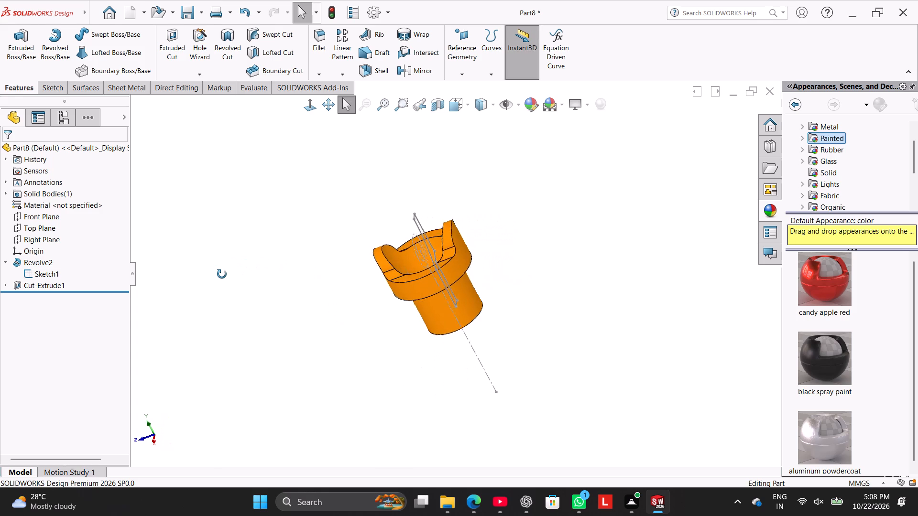
pyautogui.moveTo(222, 274); pyautogui.dragTo(241, 240, button='middle')
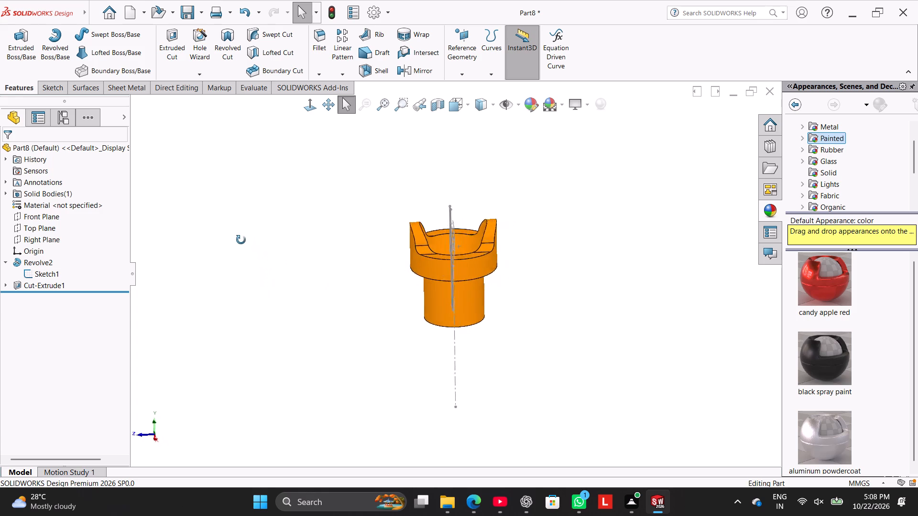
pyautogui.moveTo(241, 240); pyautogui.dragTo(215, 286, button='middle')
pyautogui.moveTo(216, 286); pyautogui.dragTo(300, 230, button='right')
pyautogui.click(243, 255)
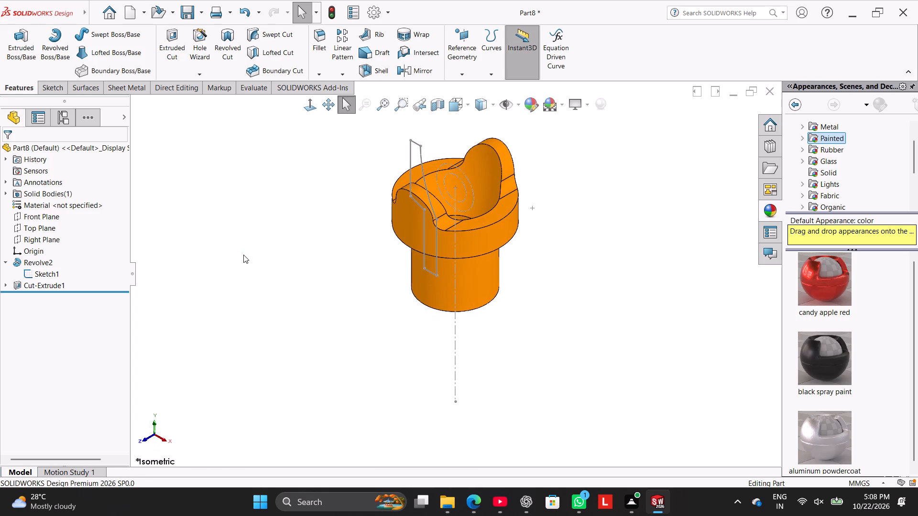
pyautogui.rightClick(39, 273)
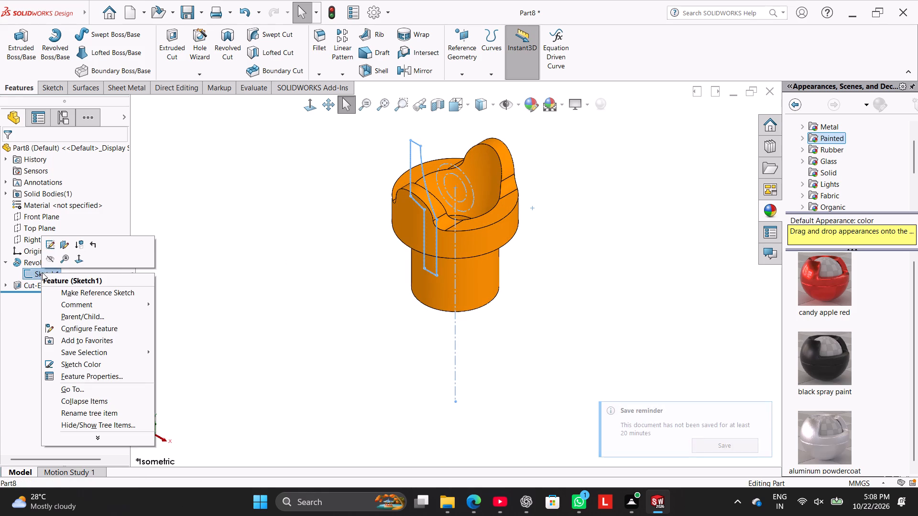
pyautogui.click(55, 258)
pyautogui.click(275, 232)
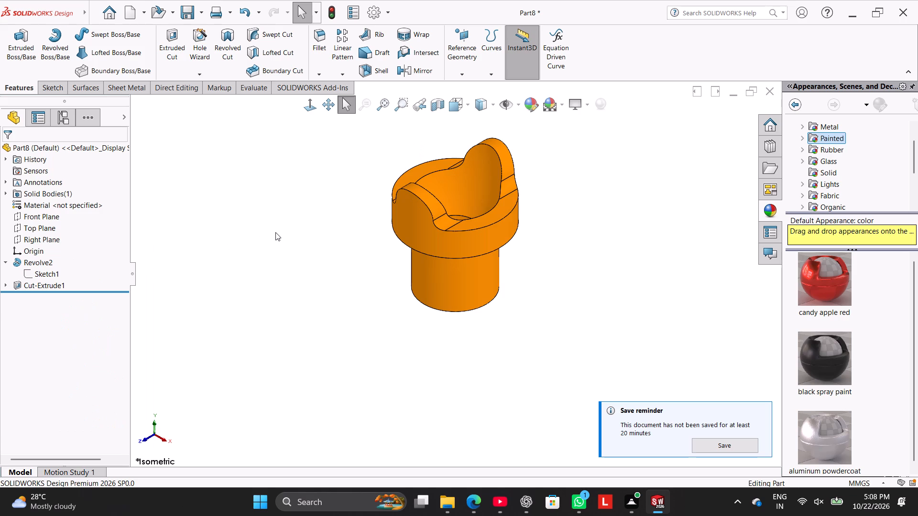
pyautogui.moveTo(296, 268); pyautogui.dragTo(409, 153, button='right')
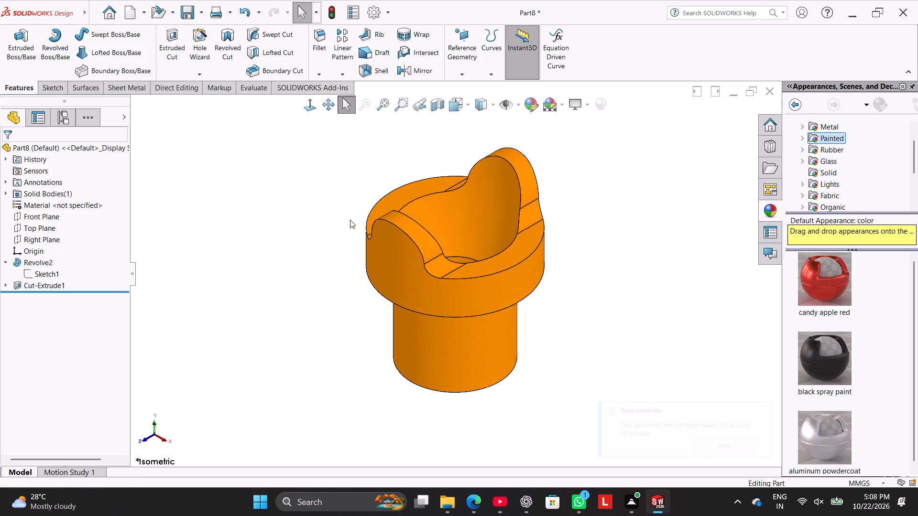
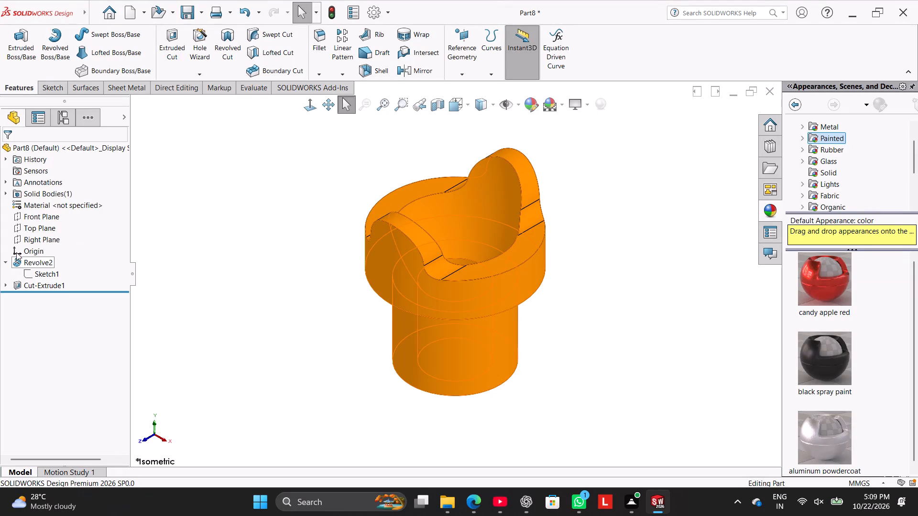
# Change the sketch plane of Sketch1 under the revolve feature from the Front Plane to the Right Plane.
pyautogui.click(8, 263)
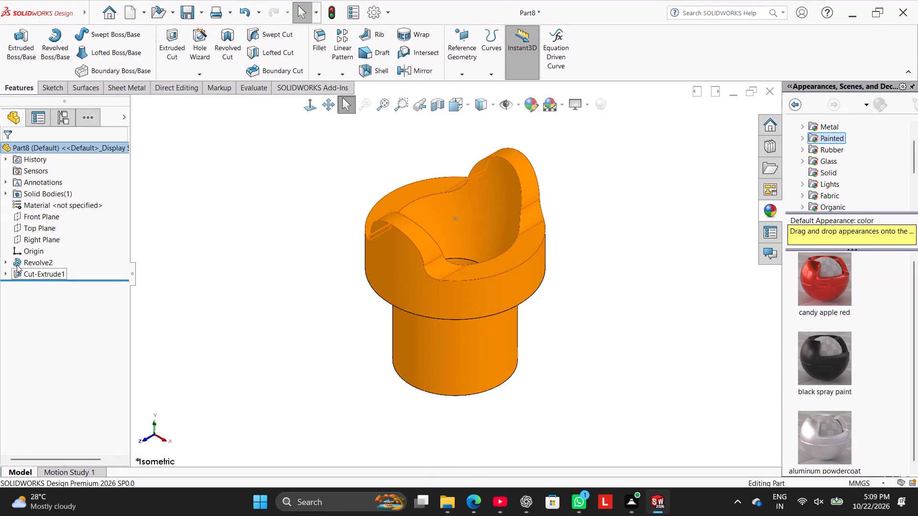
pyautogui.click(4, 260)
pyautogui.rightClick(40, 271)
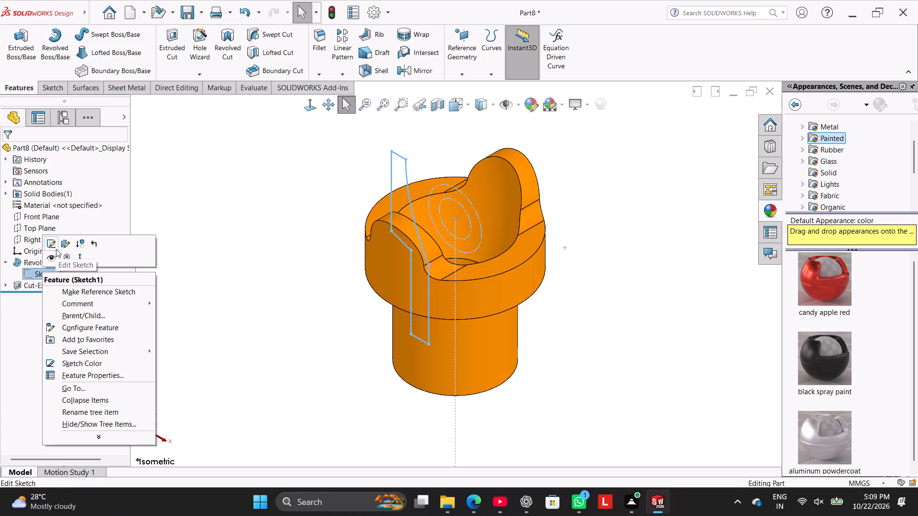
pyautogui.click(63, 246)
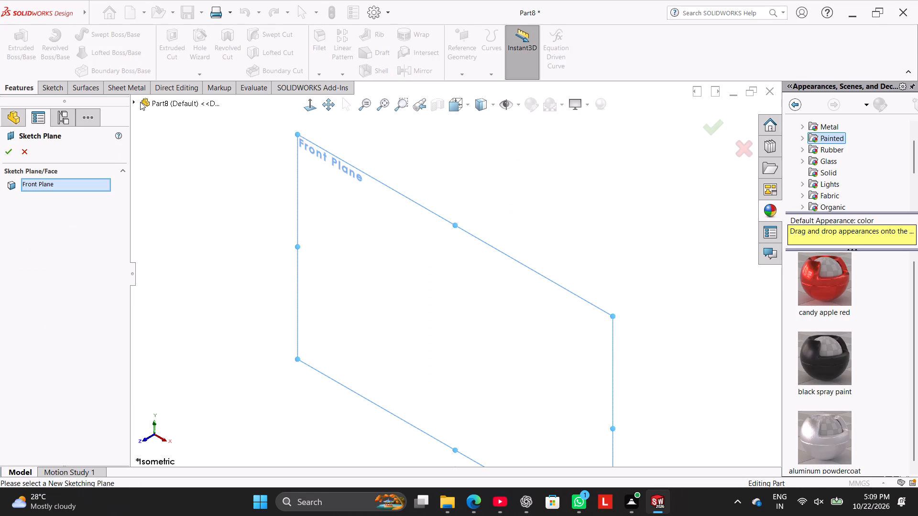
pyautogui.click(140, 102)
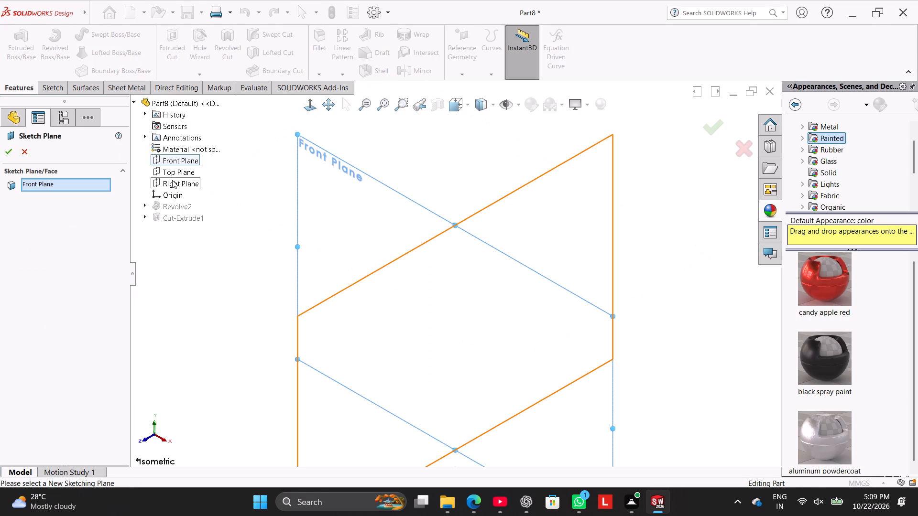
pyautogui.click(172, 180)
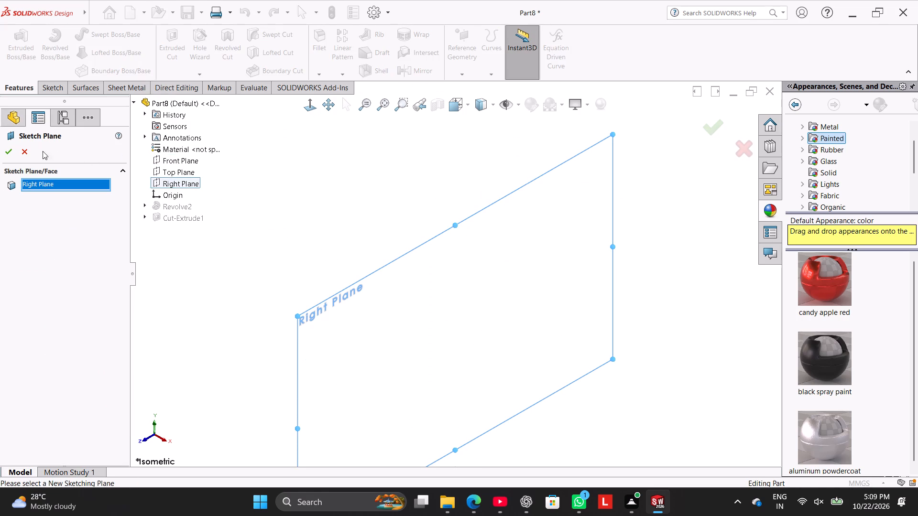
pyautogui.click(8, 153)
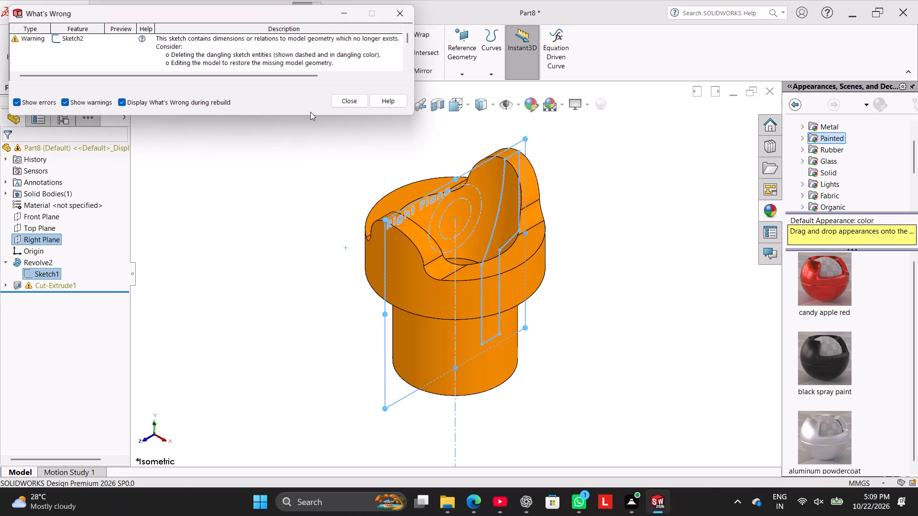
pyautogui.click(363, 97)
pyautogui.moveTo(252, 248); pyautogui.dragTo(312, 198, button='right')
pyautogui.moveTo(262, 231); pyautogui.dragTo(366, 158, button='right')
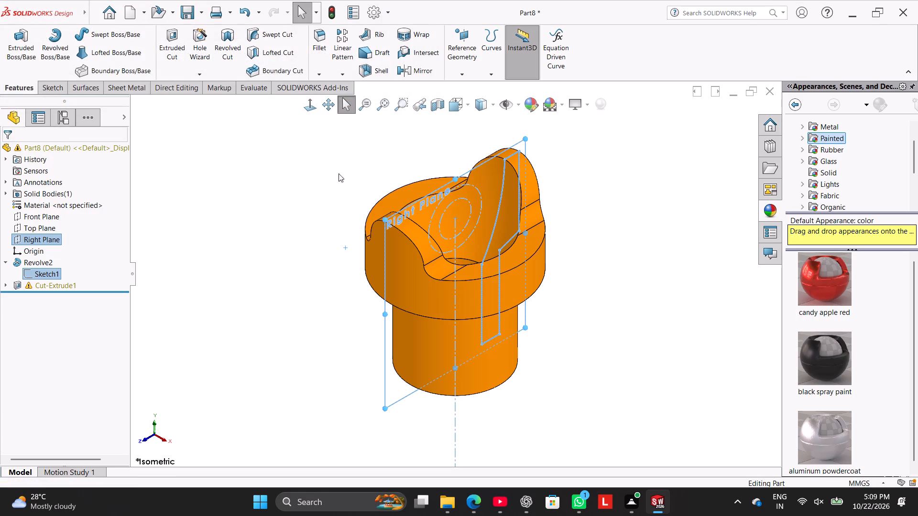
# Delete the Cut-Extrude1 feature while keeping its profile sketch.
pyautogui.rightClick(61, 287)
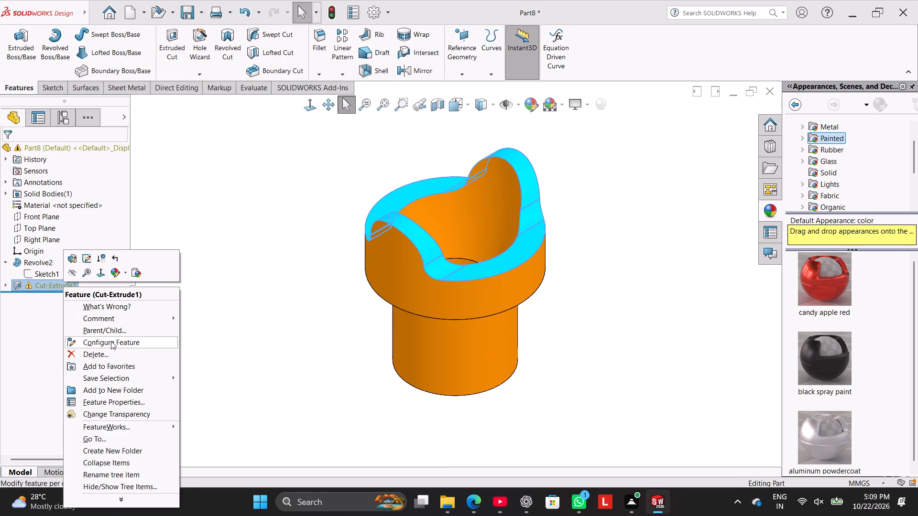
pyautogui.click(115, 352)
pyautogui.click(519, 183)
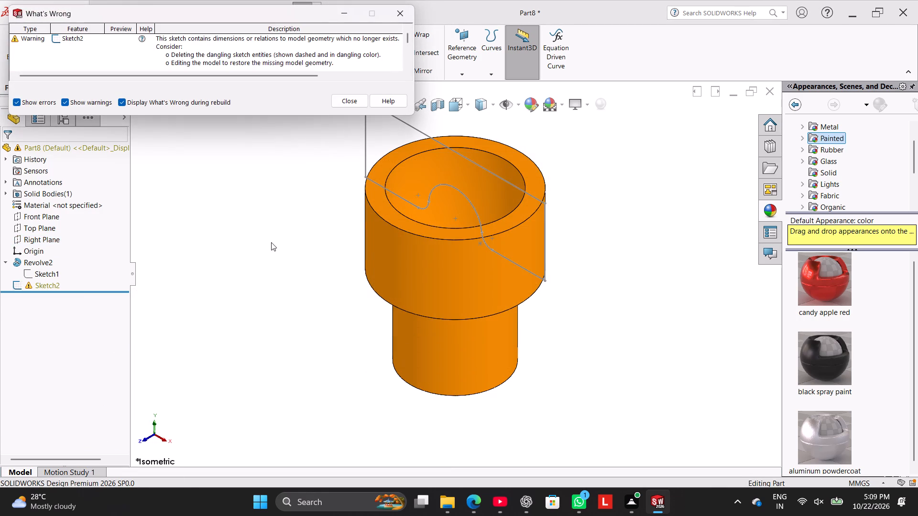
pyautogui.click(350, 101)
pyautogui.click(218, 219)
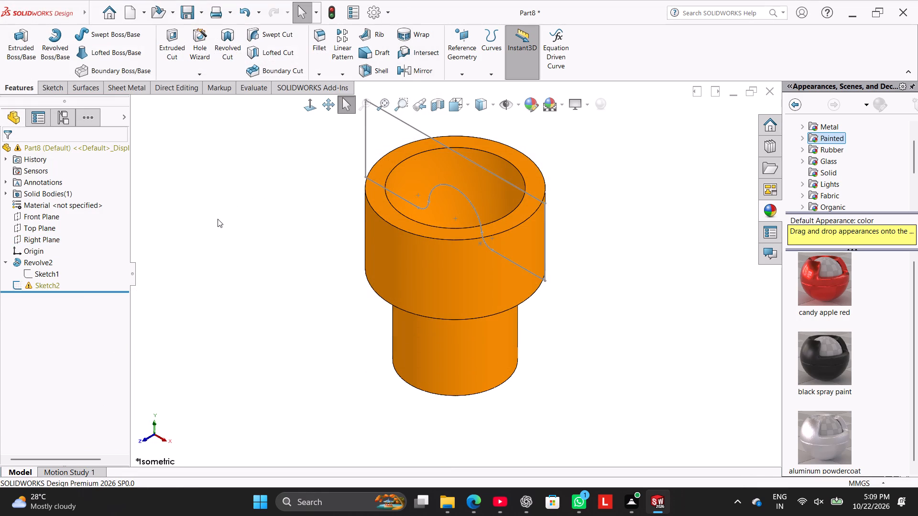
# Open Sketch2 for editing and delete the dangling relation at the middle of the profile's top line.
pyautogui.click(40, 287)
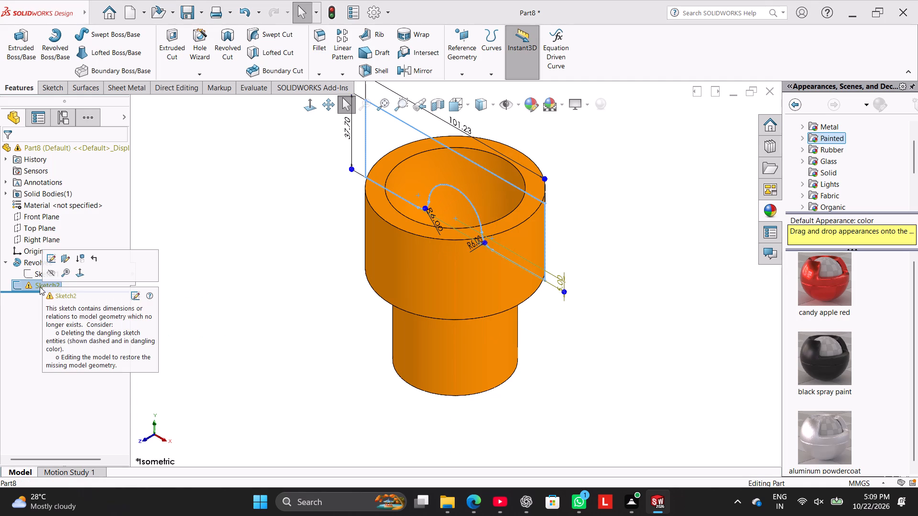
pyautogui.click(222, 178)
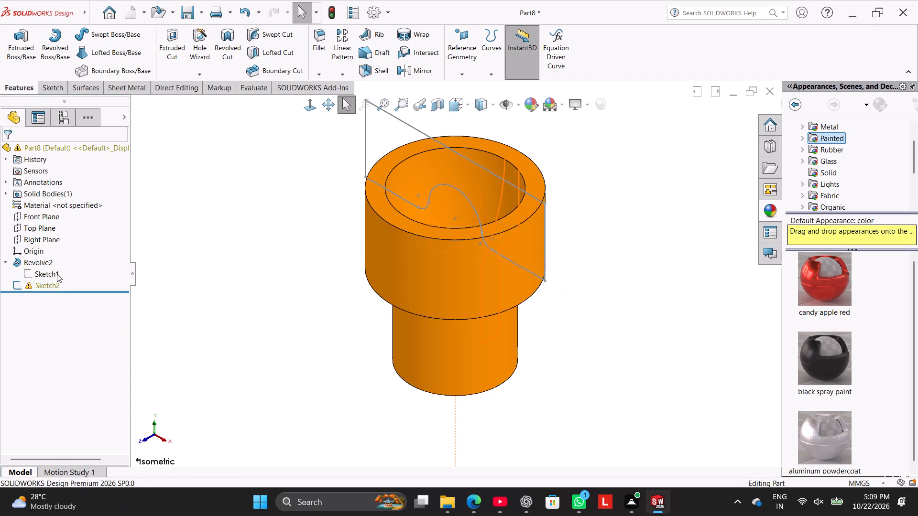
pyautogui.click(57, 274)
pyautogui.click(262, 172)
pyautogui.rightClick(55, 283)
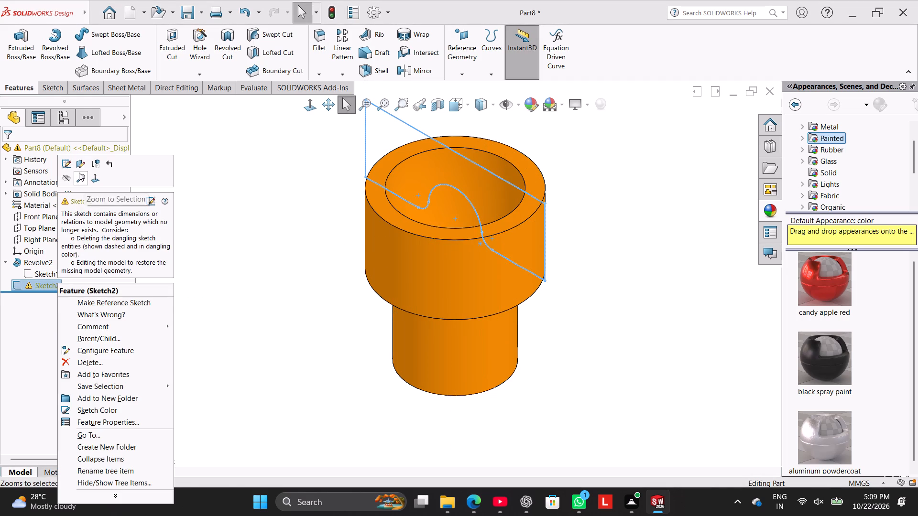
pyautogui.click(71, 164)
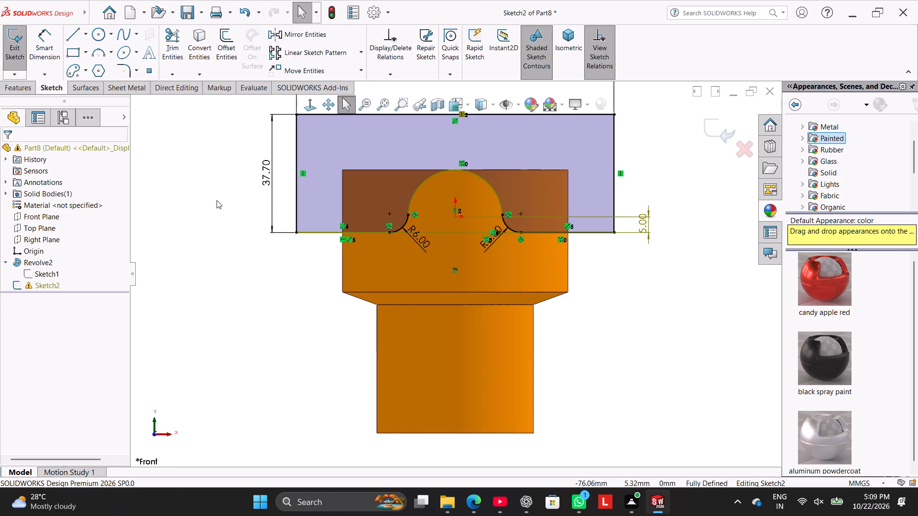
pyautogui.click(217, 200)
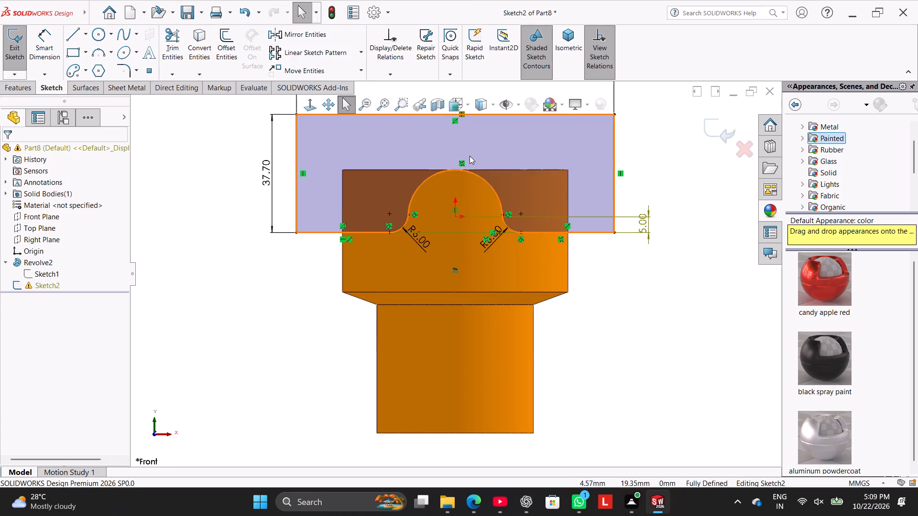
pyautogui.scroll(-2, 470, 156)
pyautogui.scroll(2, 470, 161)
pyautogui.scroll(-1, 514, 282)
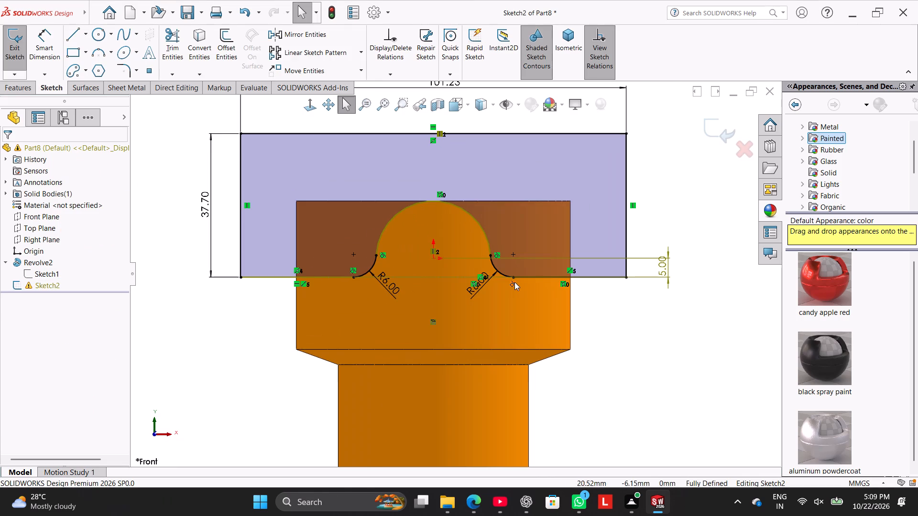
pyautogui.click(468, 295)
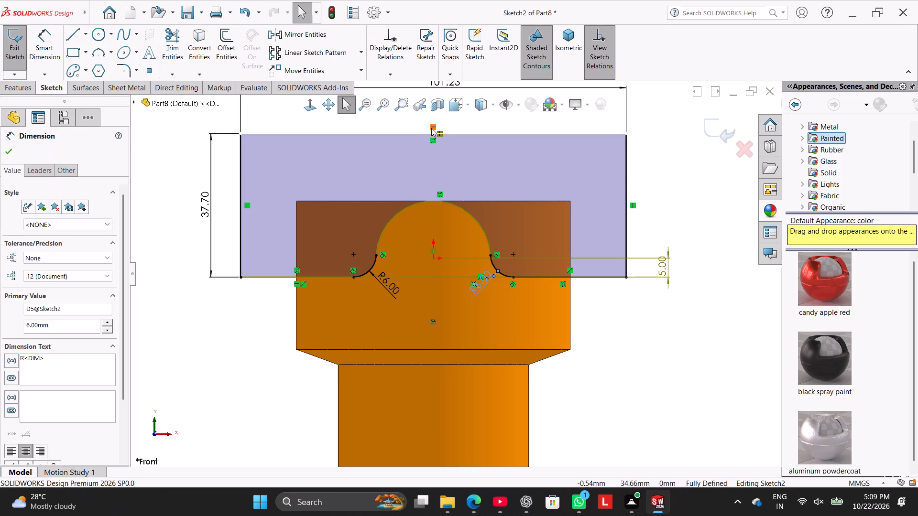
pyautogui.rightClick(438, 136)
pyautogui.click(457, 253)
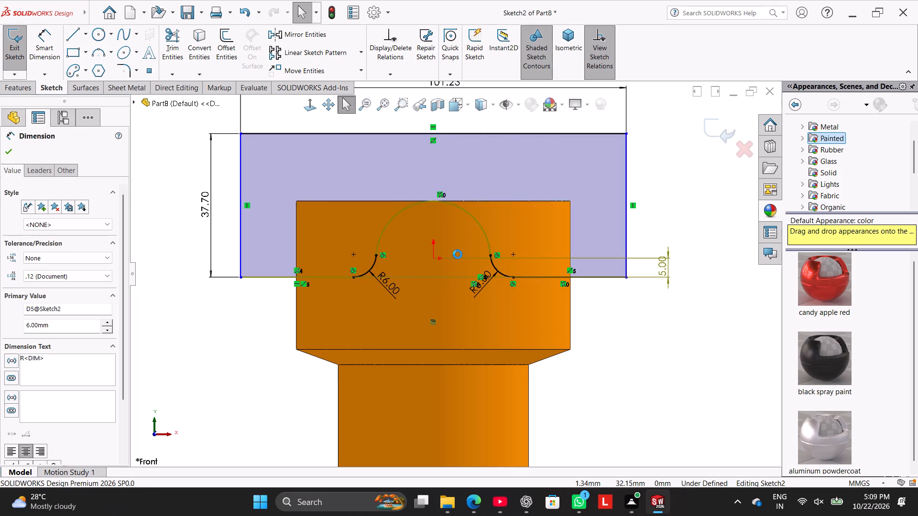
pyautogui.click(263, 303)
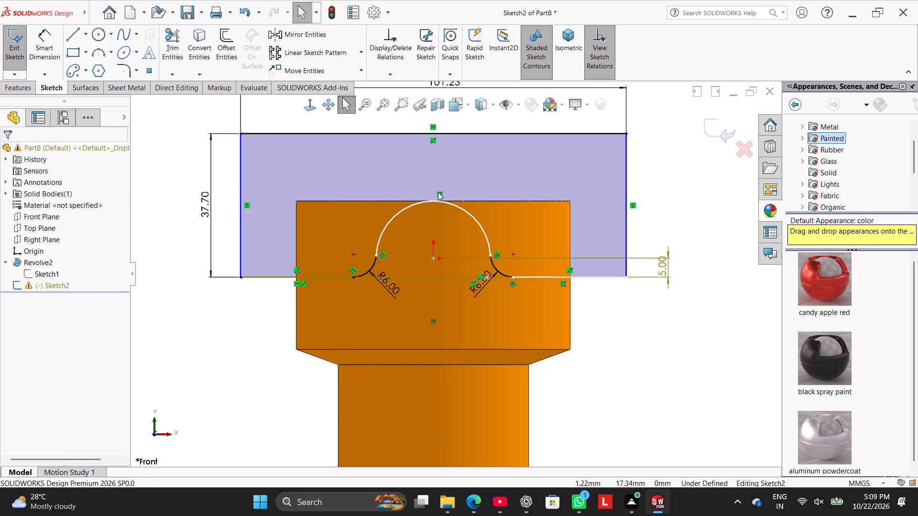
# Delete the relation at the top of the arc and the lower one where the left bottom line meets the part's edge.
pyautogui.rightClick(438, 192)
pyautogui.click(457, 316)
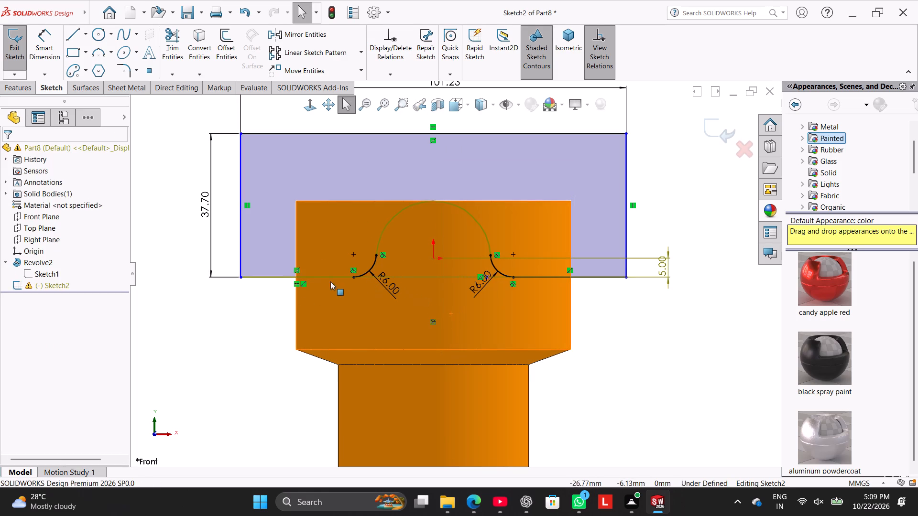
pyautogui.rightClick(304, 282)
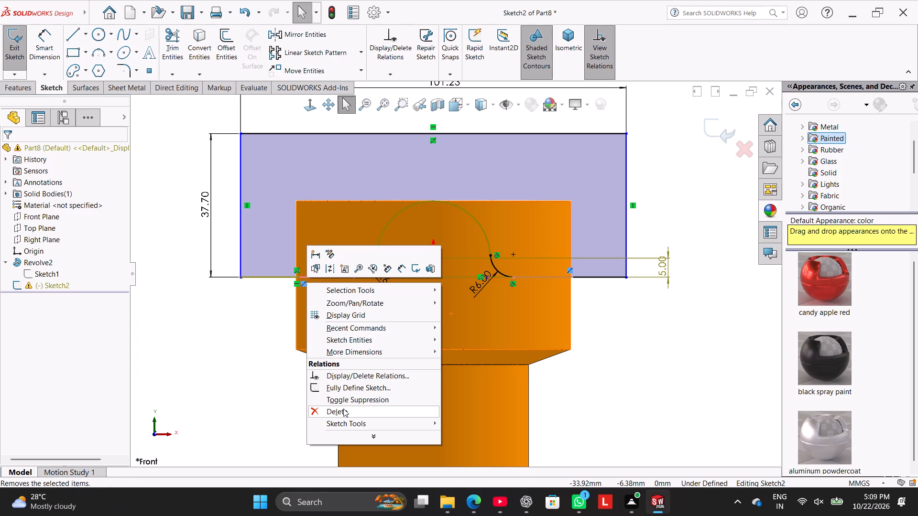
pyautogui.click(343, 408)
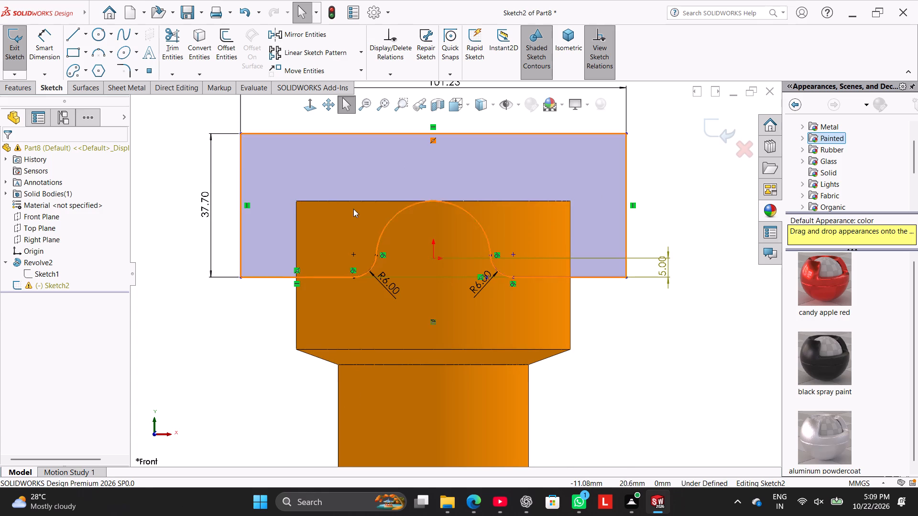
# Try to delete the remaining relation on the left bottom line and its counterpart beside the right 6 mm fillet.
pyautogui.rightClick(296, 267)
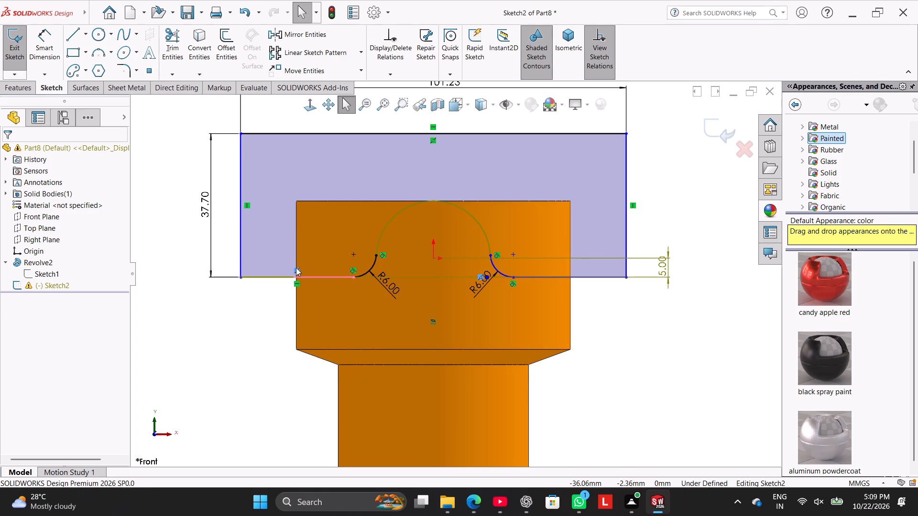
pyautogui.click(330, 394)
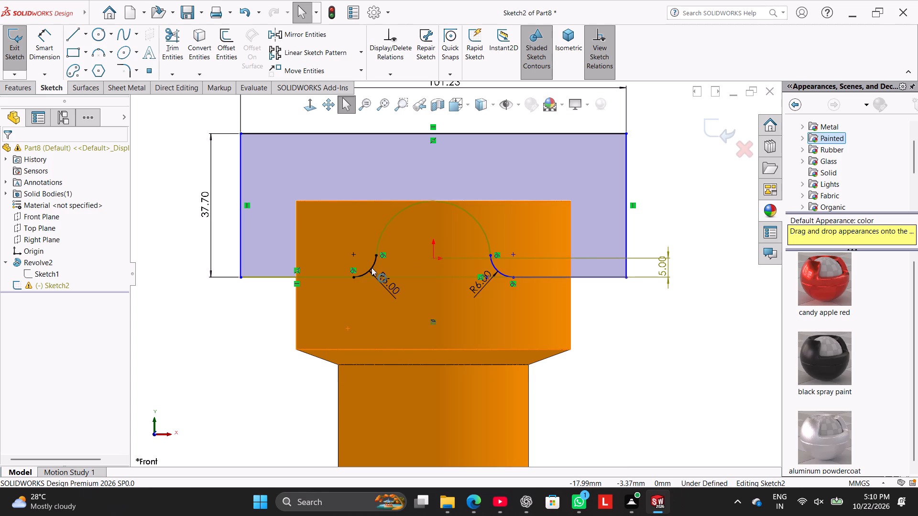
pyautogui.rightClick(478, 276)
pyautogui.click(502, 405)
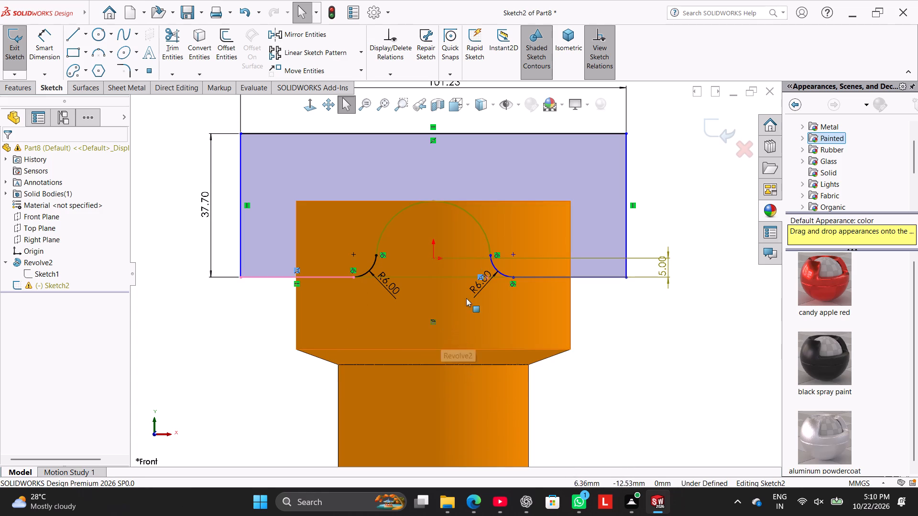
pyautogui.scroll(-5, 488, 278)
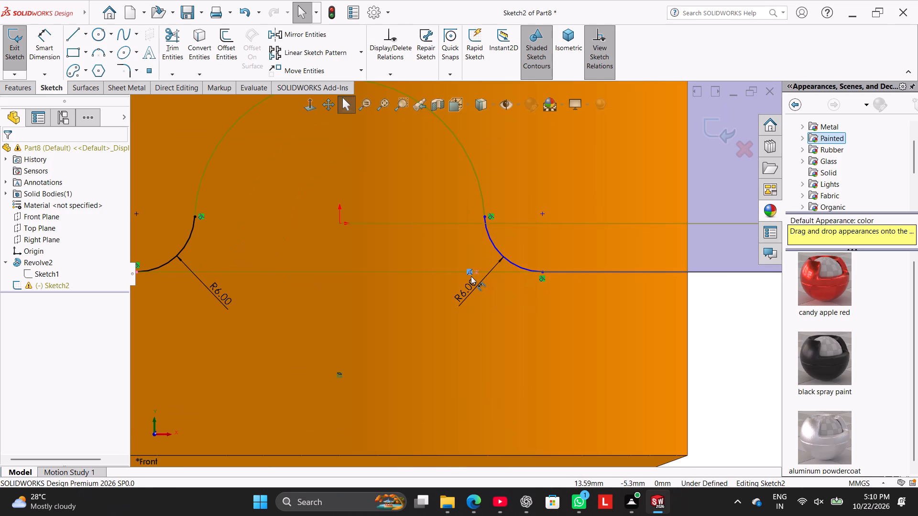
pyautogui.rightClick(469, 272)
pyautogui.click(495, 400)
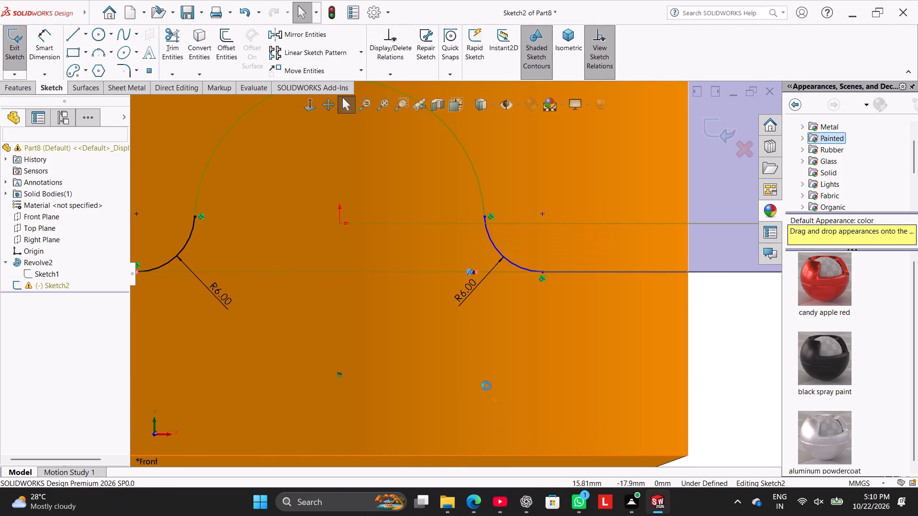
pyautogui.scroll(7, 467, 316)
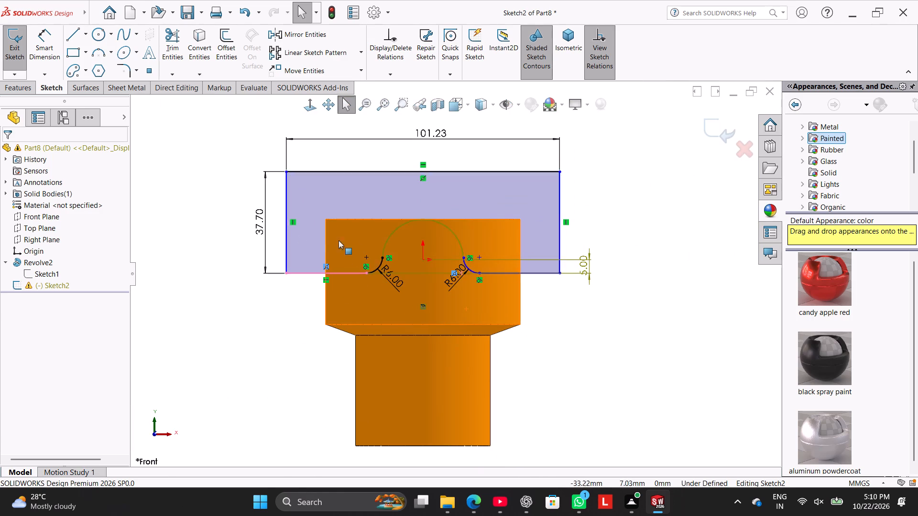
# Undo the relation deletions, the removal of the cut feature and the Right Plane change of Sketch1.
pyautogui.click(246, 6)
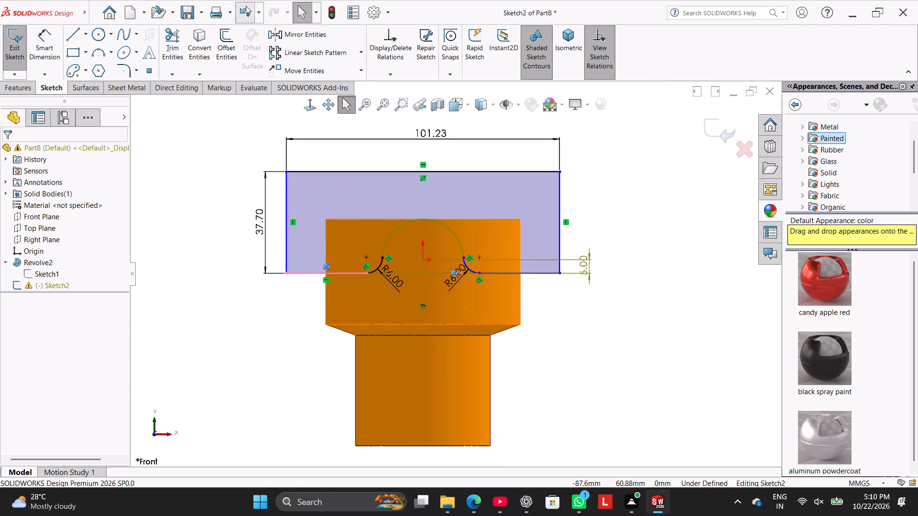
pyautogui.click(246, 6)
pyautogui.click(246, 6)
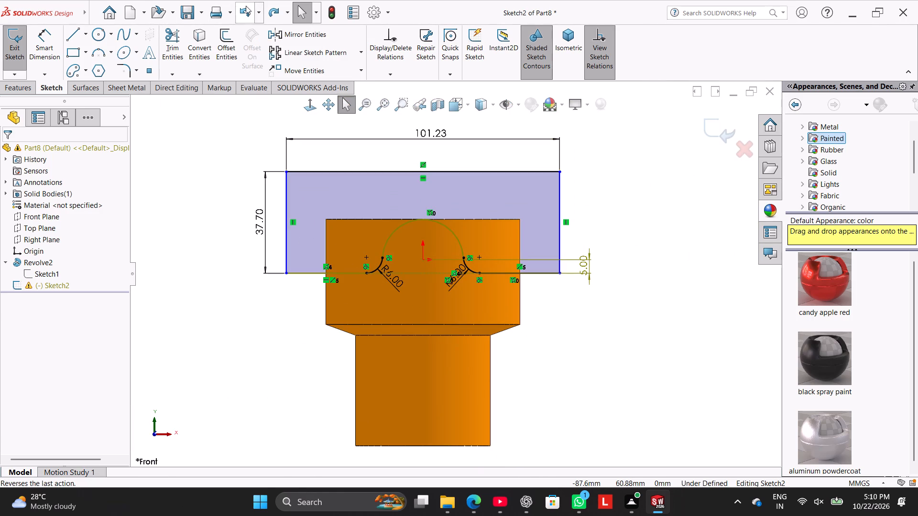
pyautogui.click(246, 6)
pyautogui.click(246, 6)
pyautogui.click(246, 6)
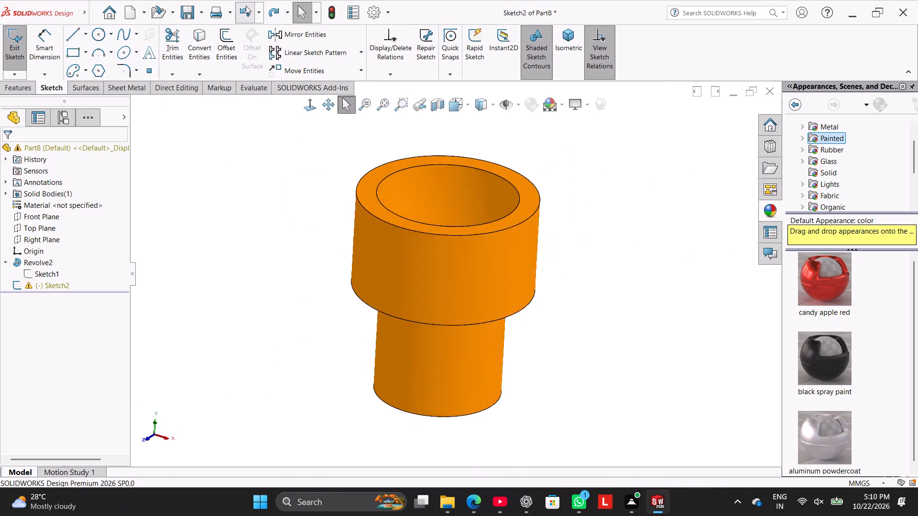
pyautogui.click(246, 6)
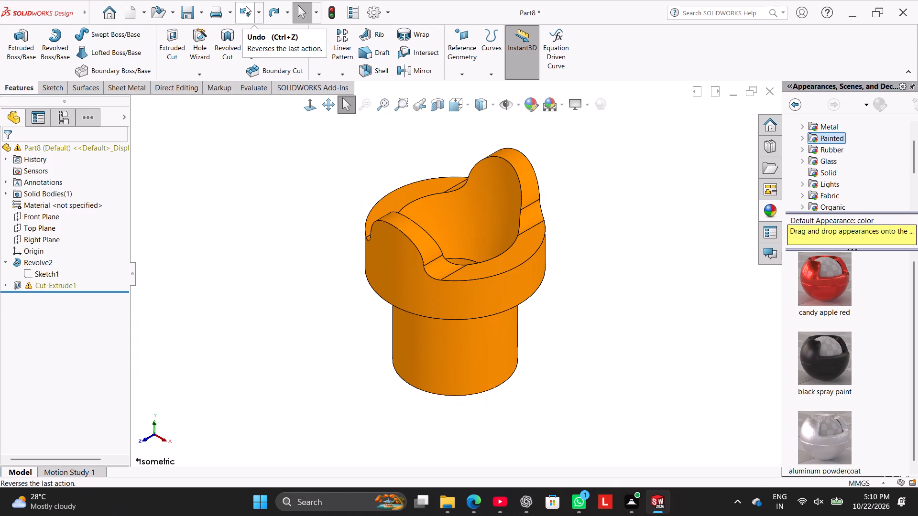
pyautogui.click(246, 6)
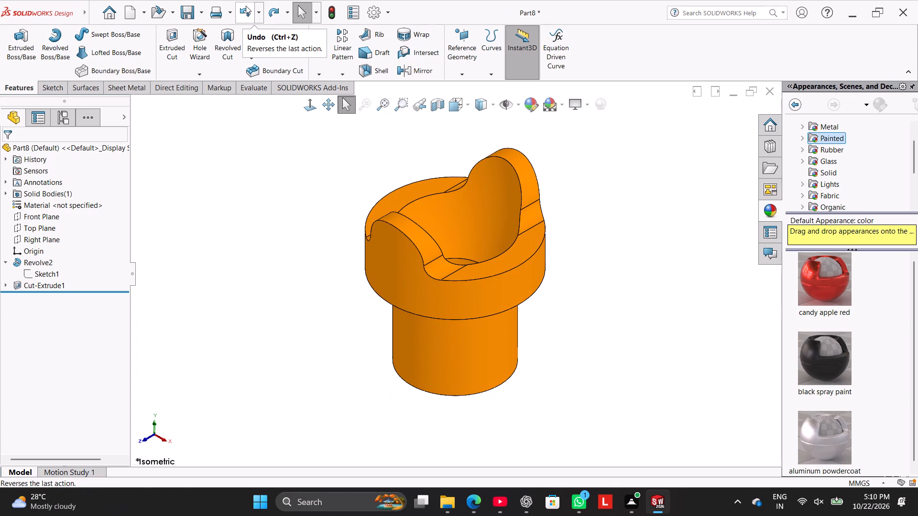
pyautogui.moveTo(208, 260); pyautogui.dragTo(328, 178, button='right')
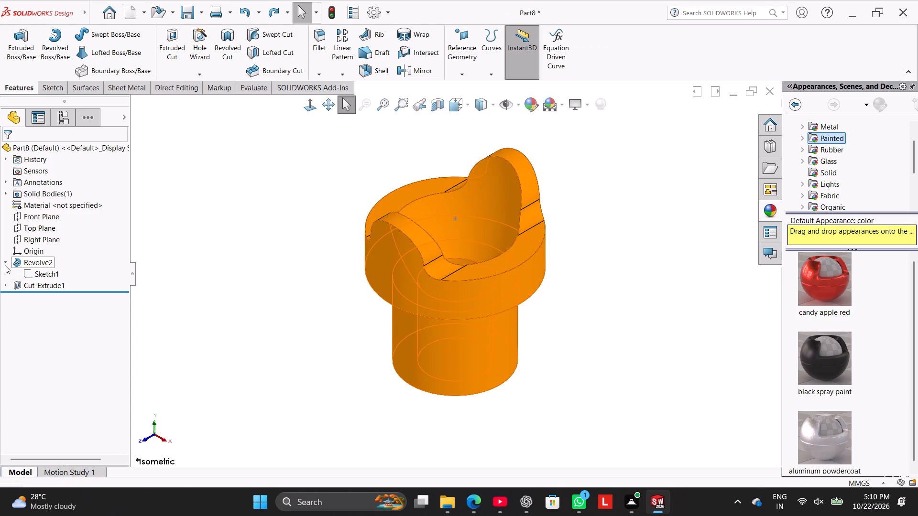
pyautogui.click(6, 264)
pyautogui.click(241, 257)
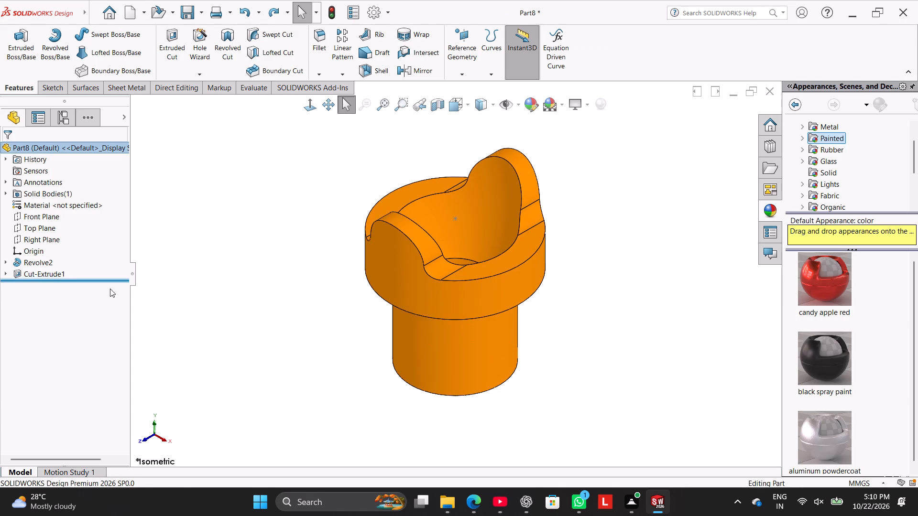
# Open the cut's sketch and examine the arch profile and cut preview against the part from several angles.
pyautogui.rightClick(60, 274)
pyautogui.click(84, 246)
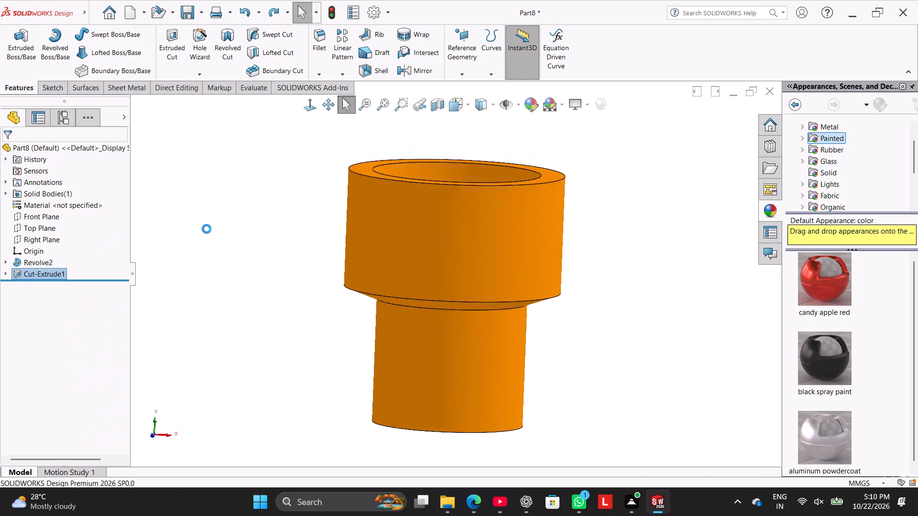
pyautogui.click(207, 229)
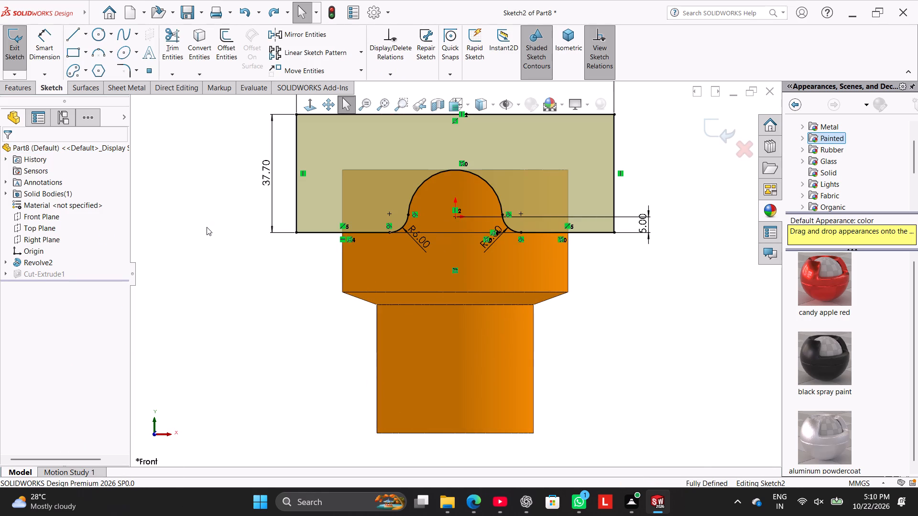
pyautogui.moveTo(237, 262); pyautogui.dragTo(237, 281, button='middle')
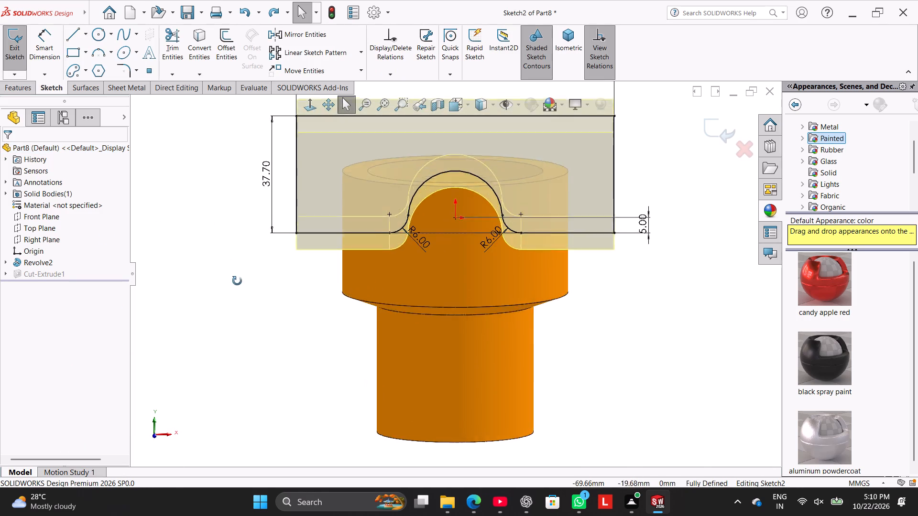
pyautogui.moveTo(237, 281); pyautogui.dragTo(232, 309, button='middle')
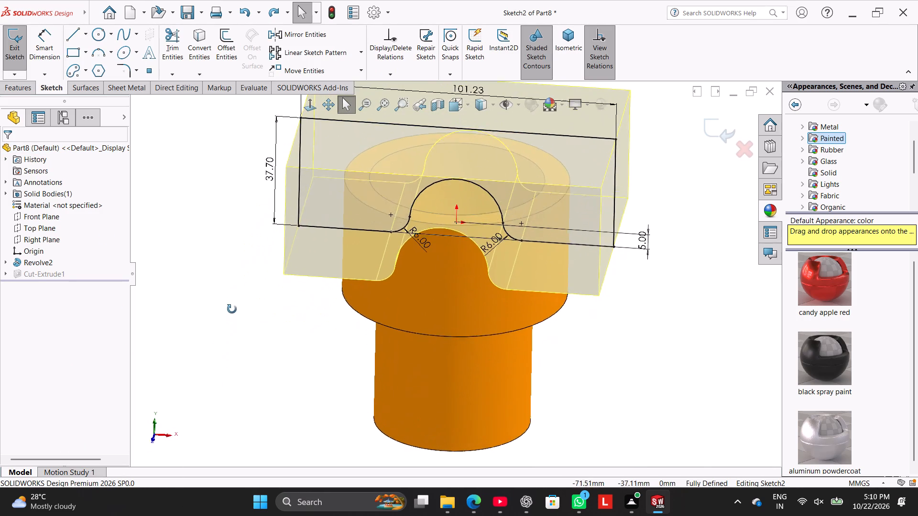
pyautogui.moveTo(232, 309); pyautogui.dragTo(196, 298, button='middle')
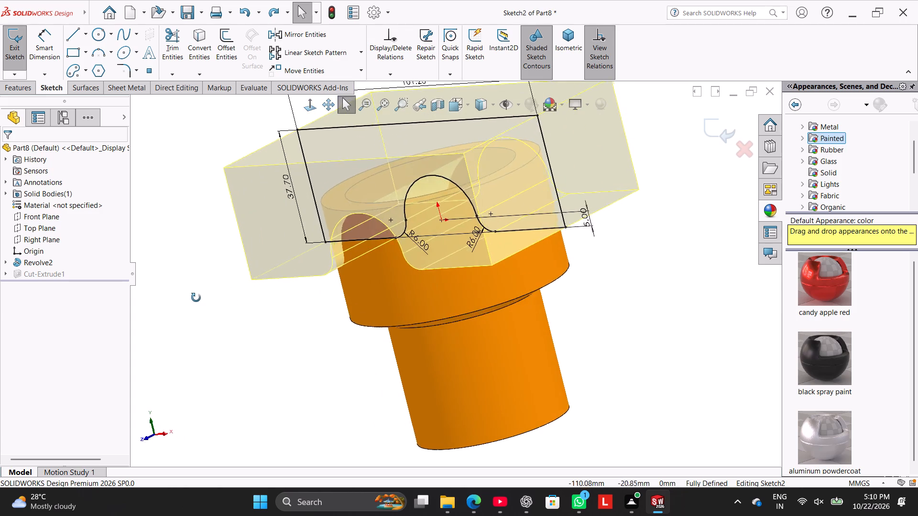
pyautogui.moveTo(196, 298); pyautogui.dragTo(218, 317, button='middle')
pyautogui.moveTo(212, 297); pyautogui.dragTo(253, 255, button='right')
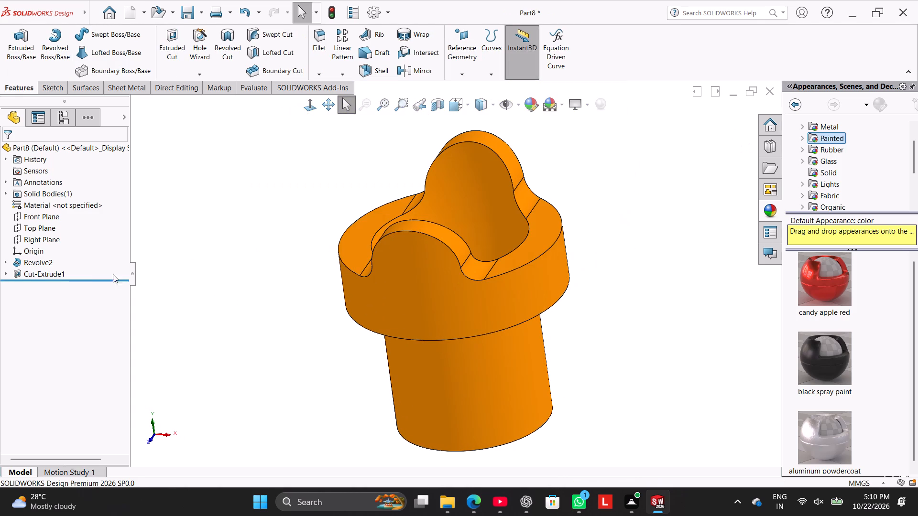
# Change the sketch plane of the cut's Sketch2 to the Right Plane and return to the isometric view.
pyautogui.click(0, 271)
pyautogui.click(4, 272)
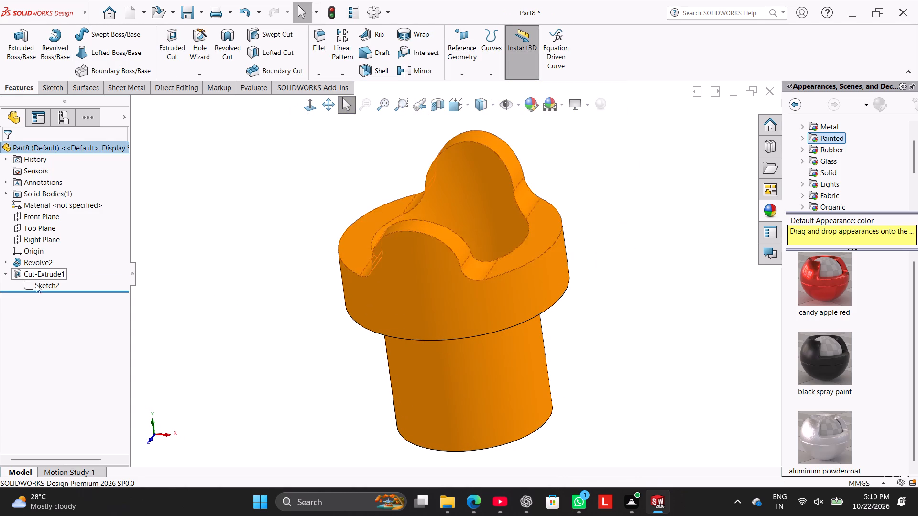
pyautogui.rightClick(40, 285)
pyautogui.click(64, 259)
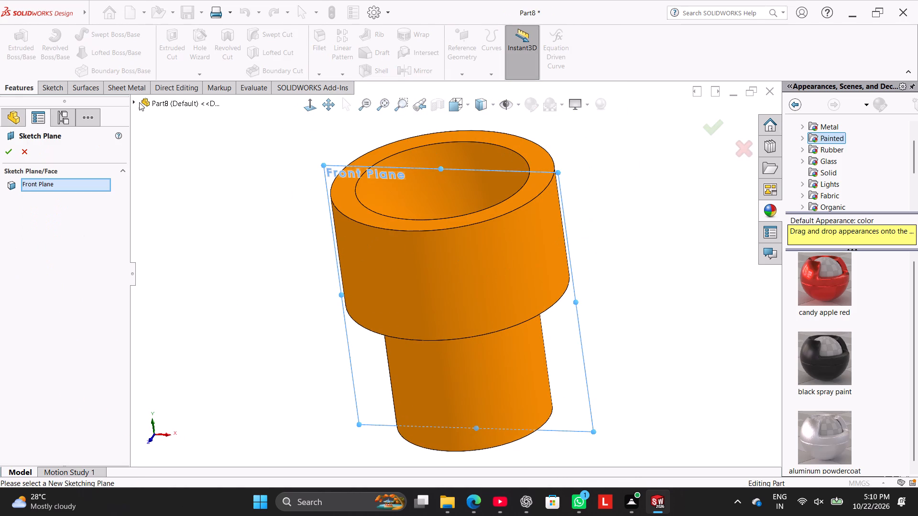
pyautogui.click(139, 102)
pyautogui.click(164, 195)
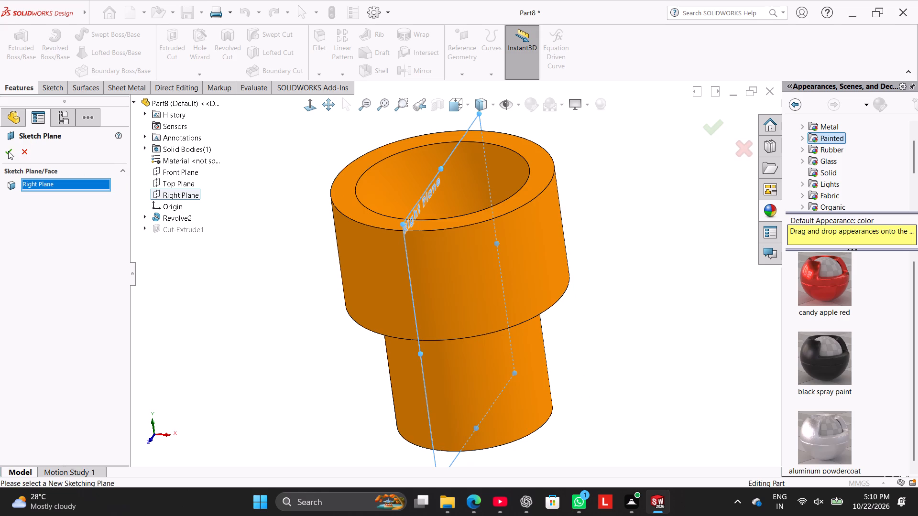
pyautogui.click(8, 151)
pyautogui.click(352, 100)
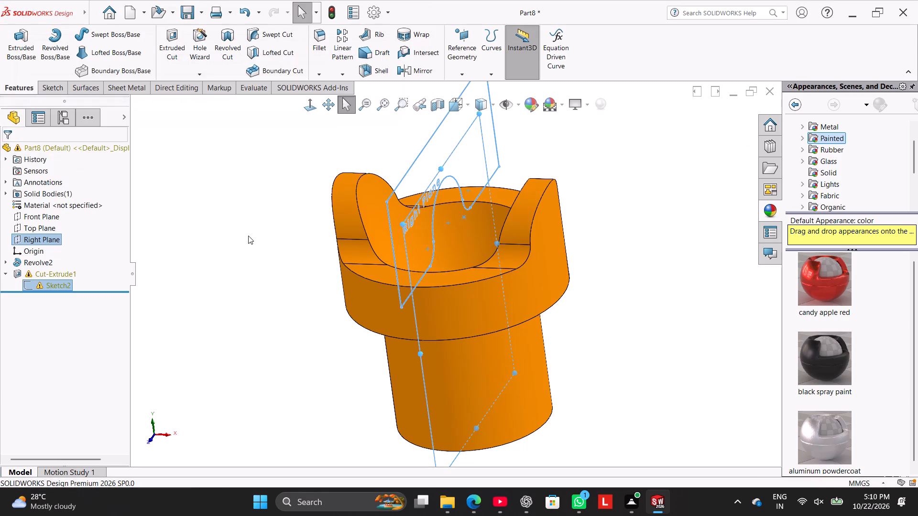
pyautogui.moveTo(229, 271); pyautogui.dragTo(310, 209, button='right')
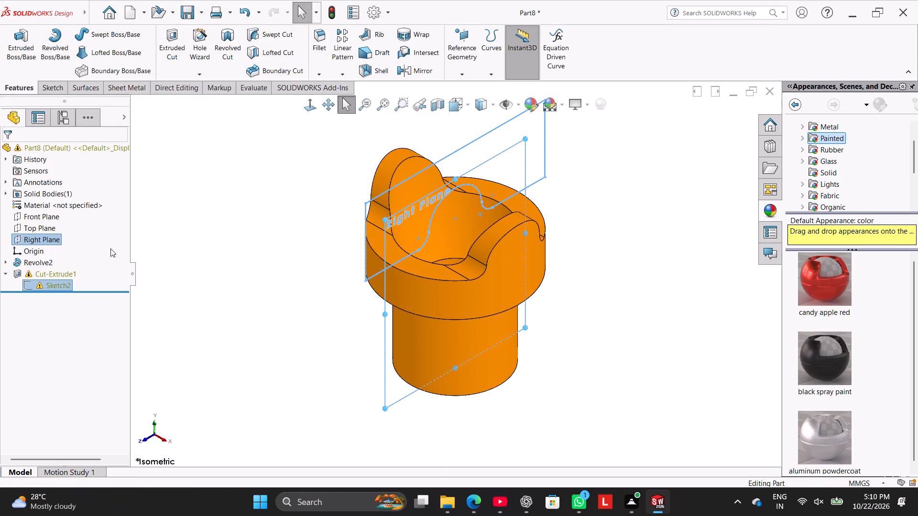
# Delete the Cut-Extrude1 feature while keeping its Sketch2.
pyautogui.rightClick(55, 274)
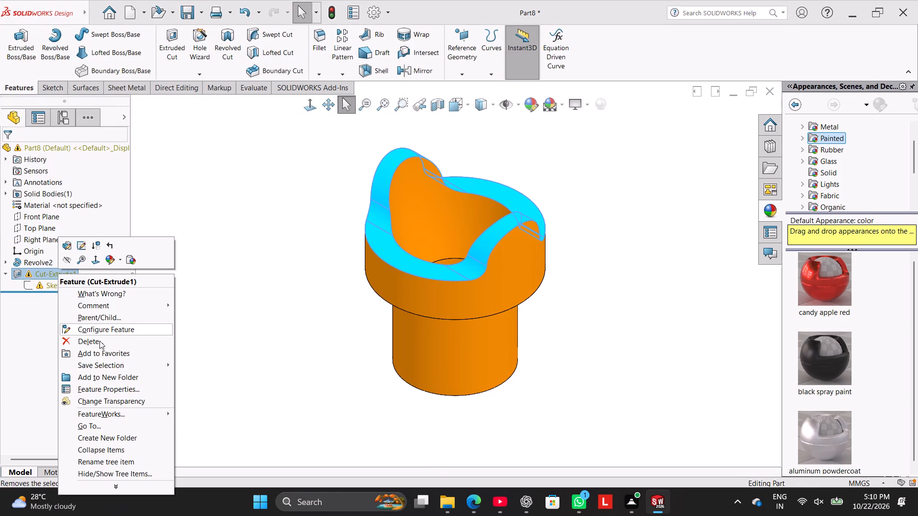
pyautogui.click(99, 342)
pyautogui.click(528, 179)
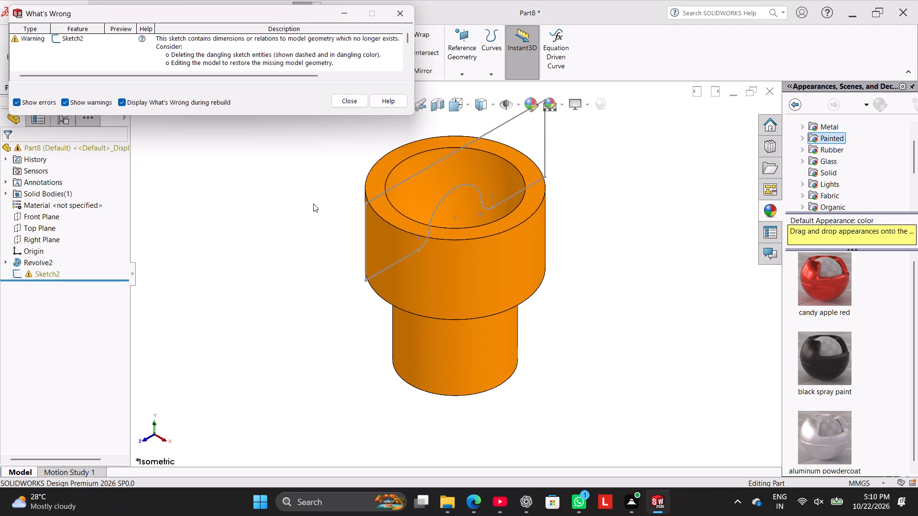
pyautogui.click(362, 100)
pyautogui.rightClick(228, 228)
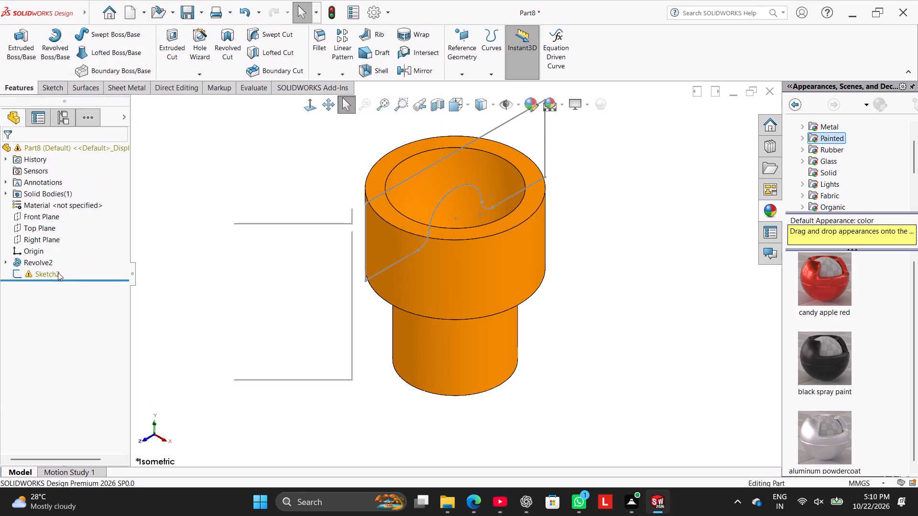
# Cut the part with the Sketch2 profile using Extruded Cut, Mid Plane, at a depth of 77 mm.
pyautogui.click(58, 272)
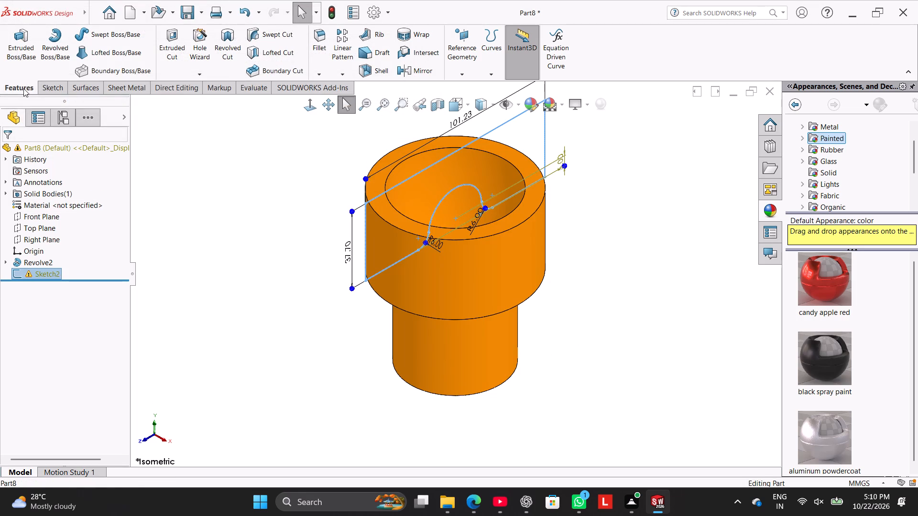
pyautogui.click(23, 88)
pyautogui.click(180, 36)
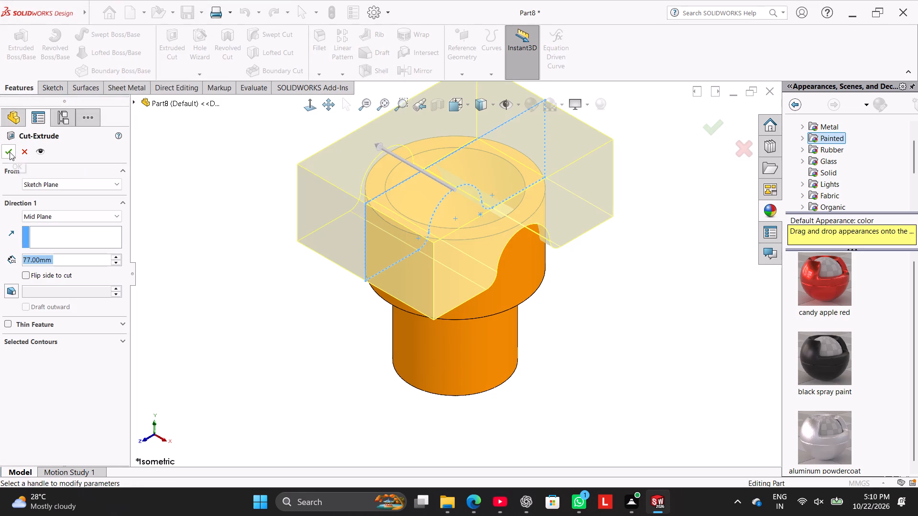
pyautogui.moveTo(224, 254); pyautogui.dragTo(249, 307, button='middle')
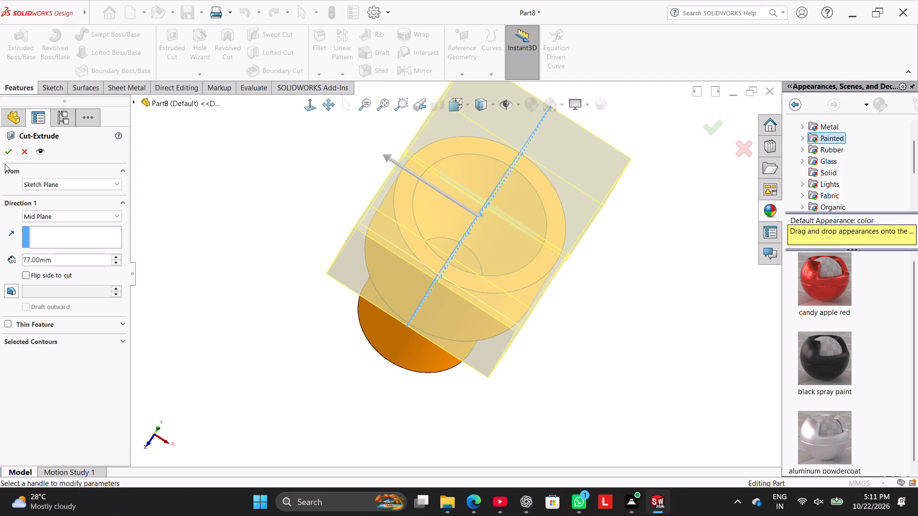
pyautogui.click(7, 150)
pyautogui.click(231, 232)
pyautogui.moveTo(217, 249); pyautogui.dragTo(307, 179, button='right')
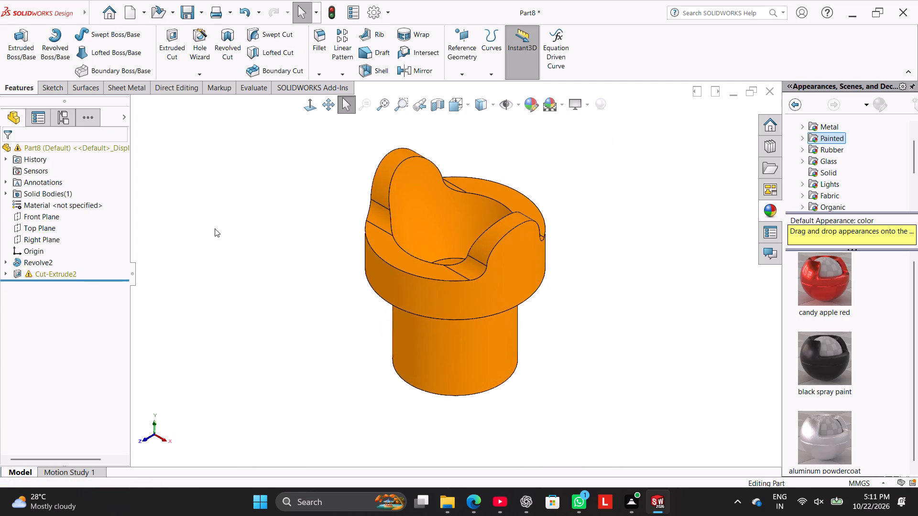
pyautogui.click(213, 228)
# Open the new cut's sketch for editing and delete the dangling 5 mm dimension beside the profile.
pyautogui.rightClick(52, 269)
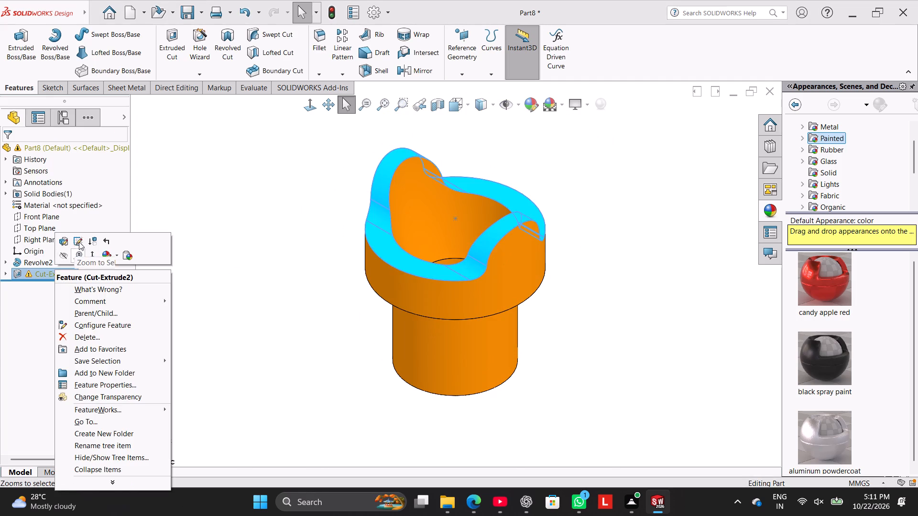
pyautogui.click(79, 242)
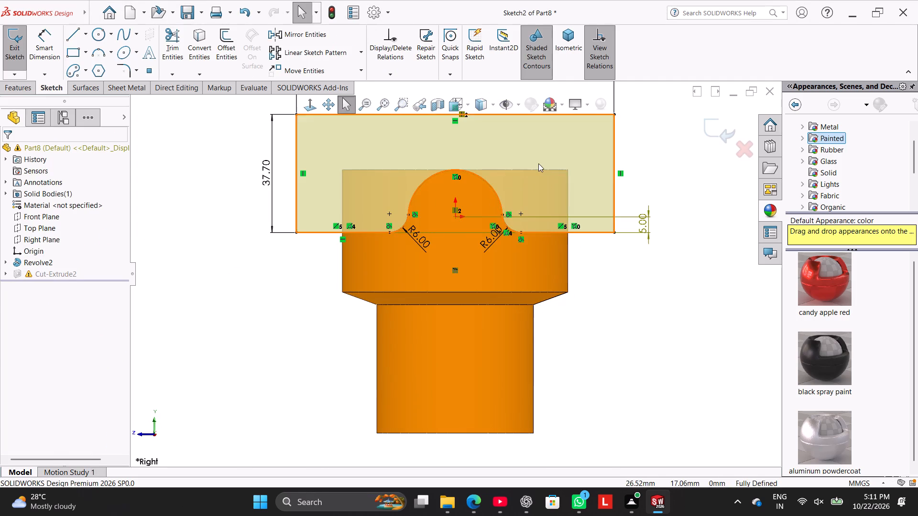
pyautogui.scroll(2, 538, 163)
pyautogui.scroll(-1, 490, 174)
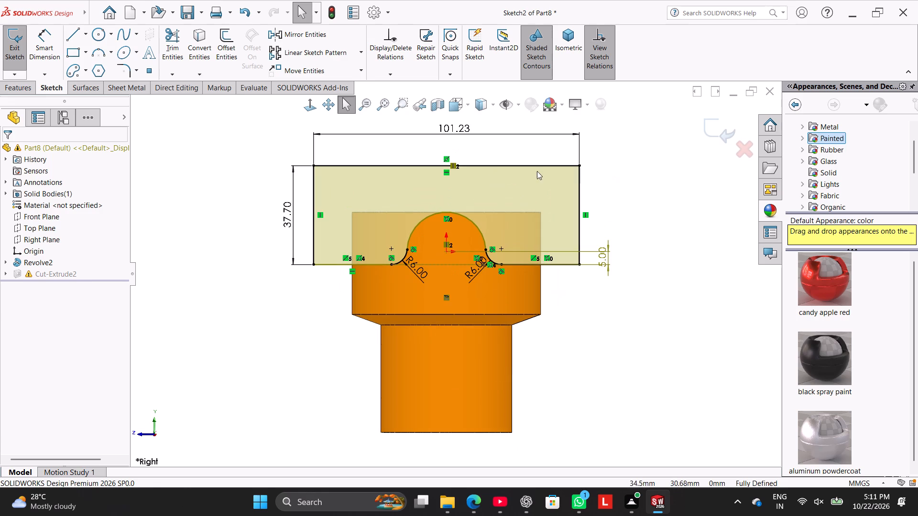
pyautogui.rightClick(605, 259)
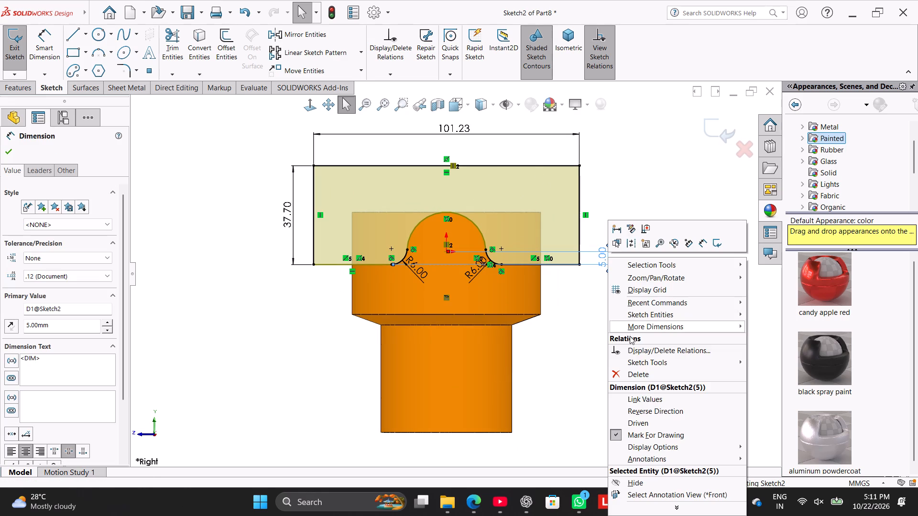
pyautogui.click(644, 370)
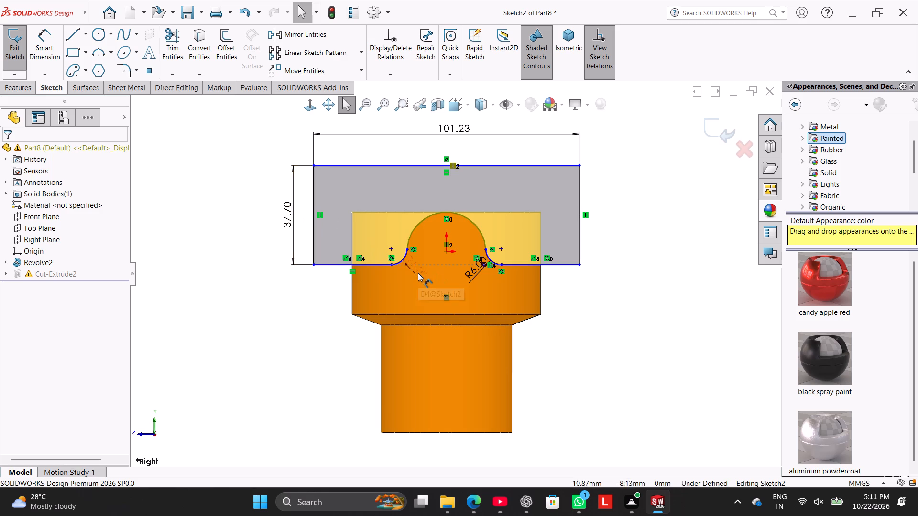
# Delete the relation linking the two bottom lines, the one at the top of the arc, and the one at the origin.
pyautogui.scroll(-2, 423, 253)
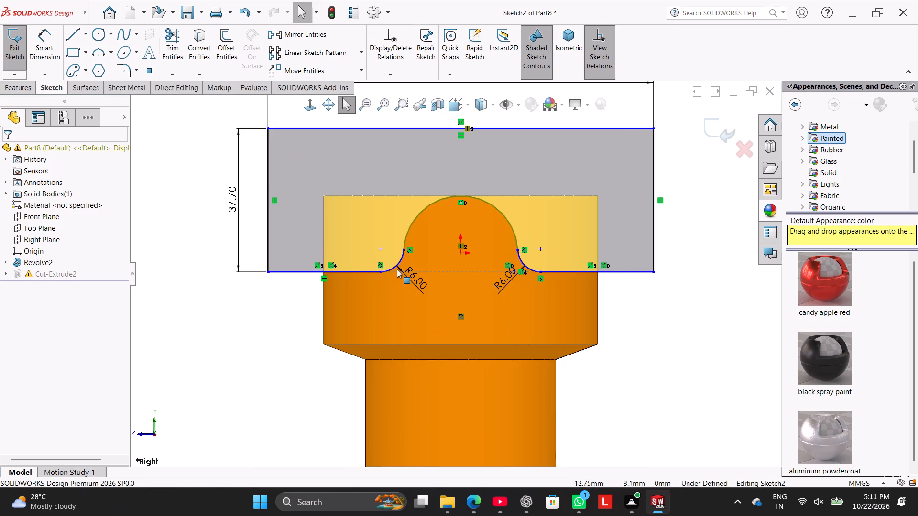
pyautogui.rightClick(317, 263)
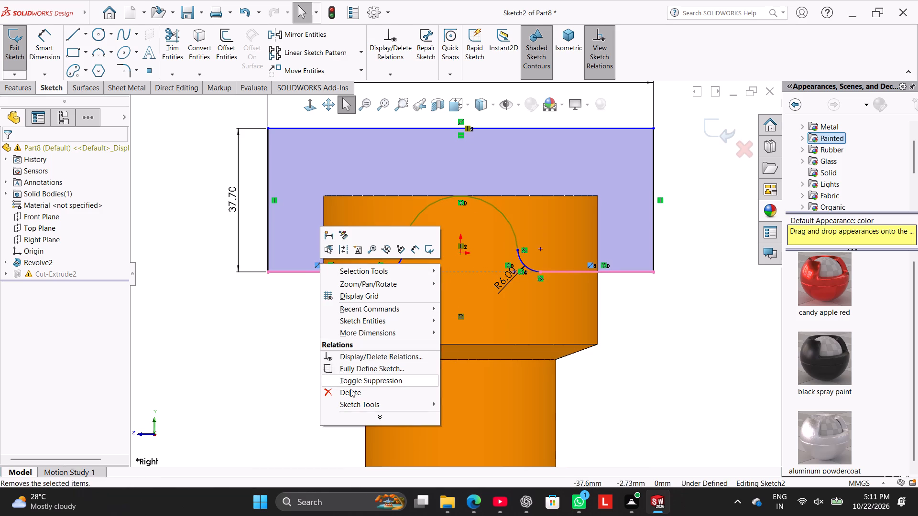
pyautogui.click(351, 389)
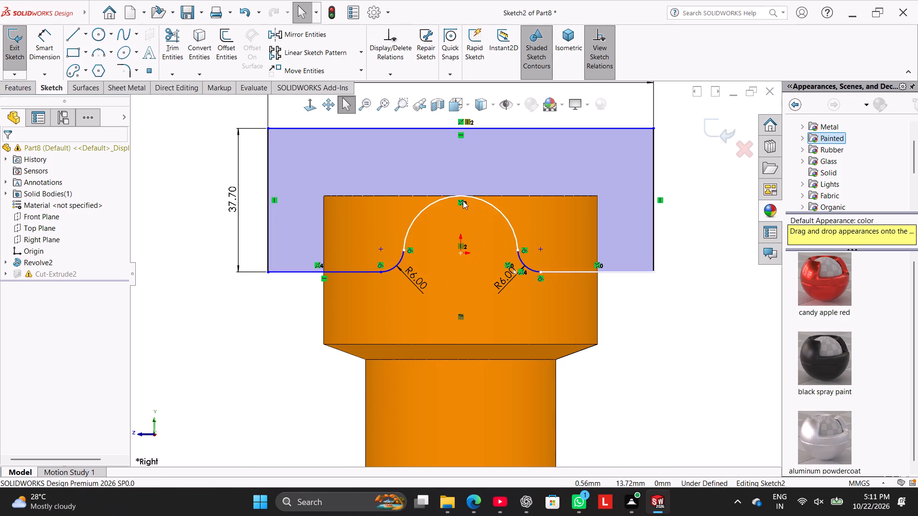
pyautogui.rightClick(461, 201)
pyautogui.click(492, 327)
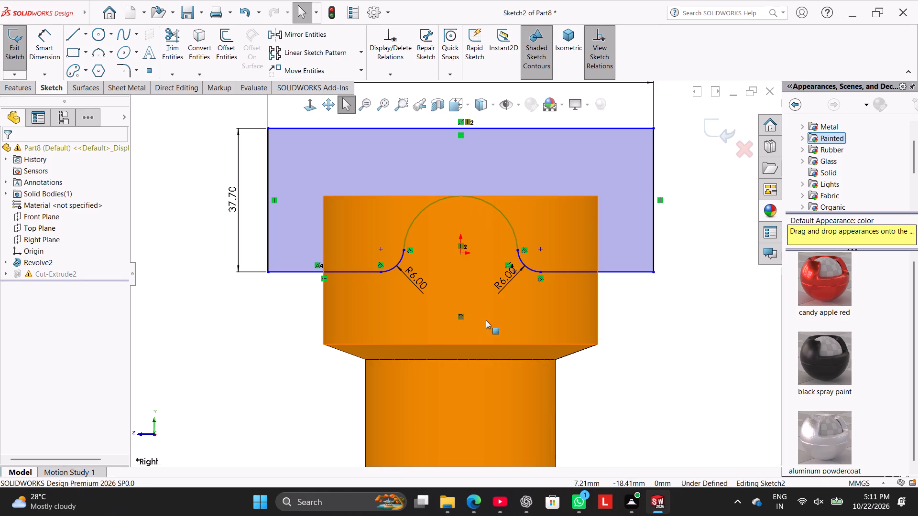
pyautogui.rightClick(462, 247)
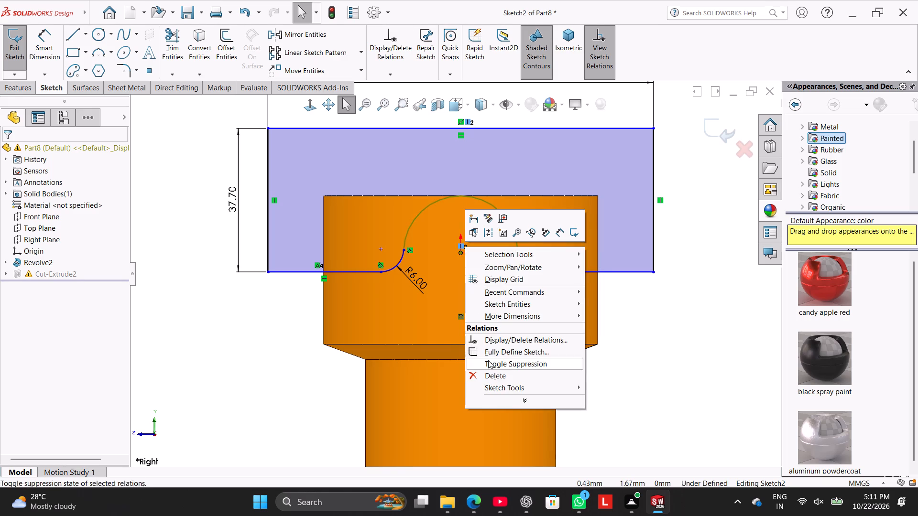
pyautogui.click(493, 376)
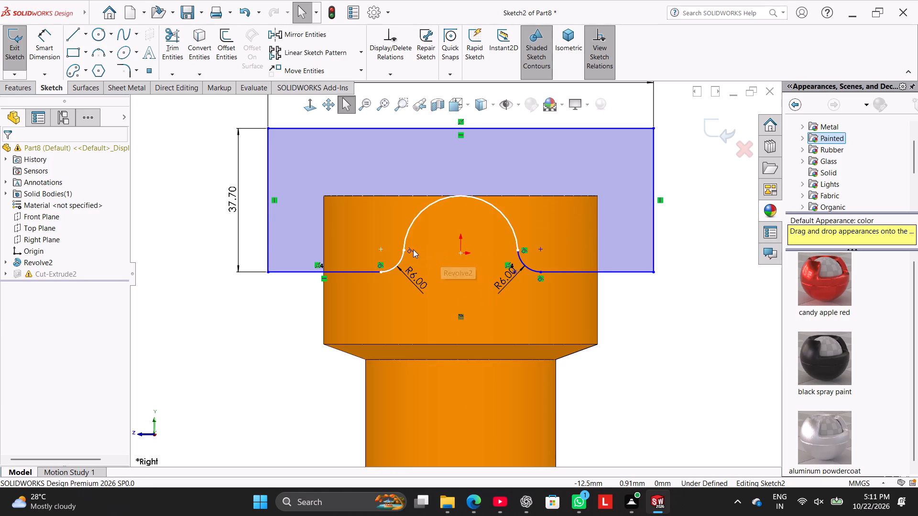
# Delete the tangent relations between the arc and its two fillets, and the relation at the top line's midpoint.
pyautogui.rightClick(413, 249)
pyautogui.click(460, 375)
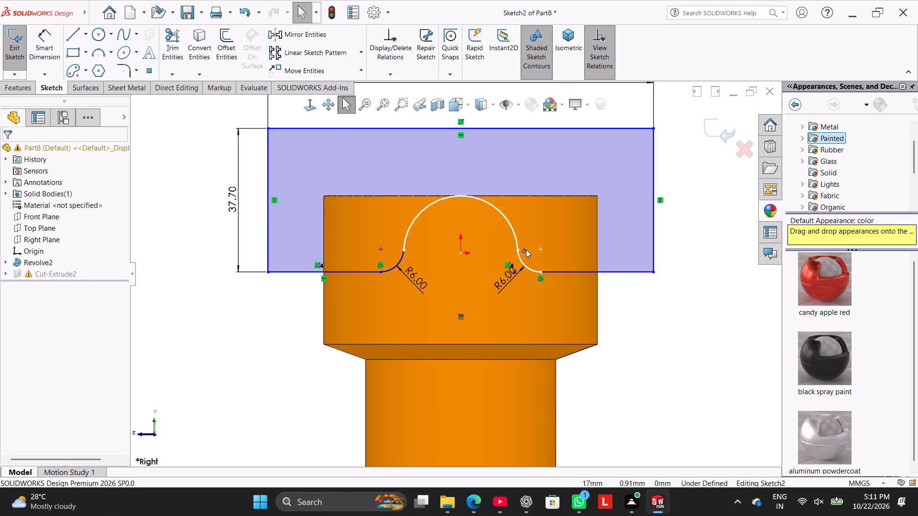
pyautogui.rightClick(526, 249)
pyautogui.click(562, 378)
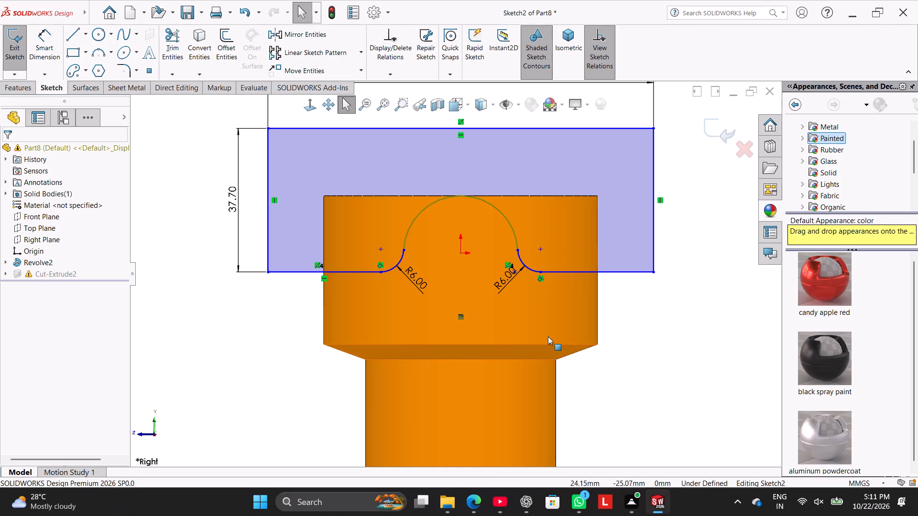
pyautogui.rightClick(463, 123)
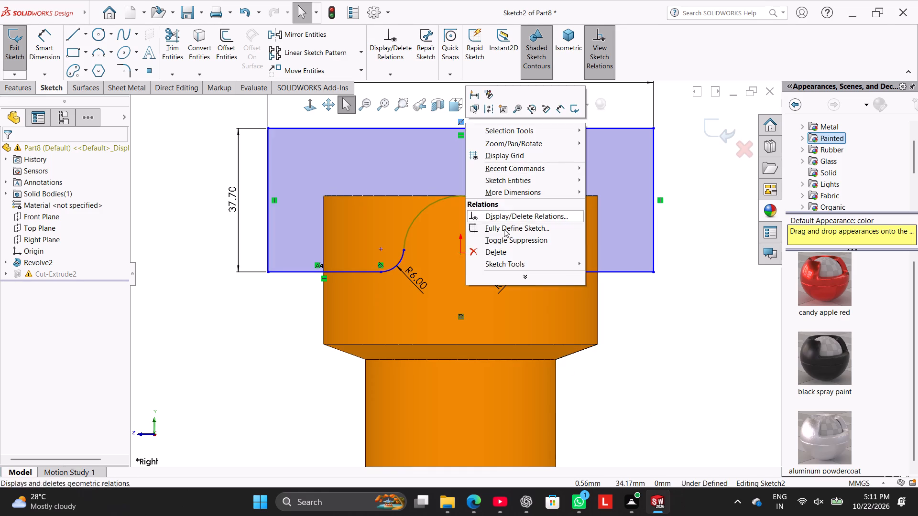
pyautogui.click(511, 253)
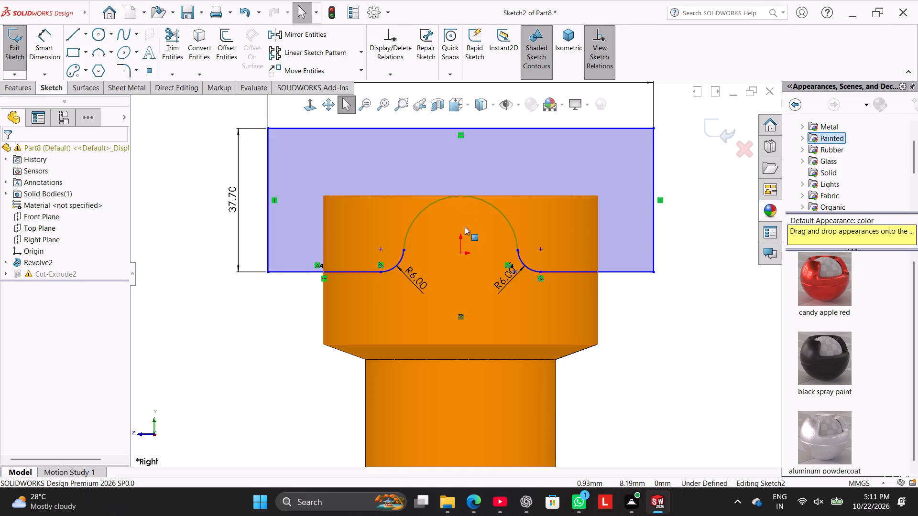
# Delete the two R6 radius dimensions on the fillets at the foot of the arch.
pyautogui.rightClick(409, 278)
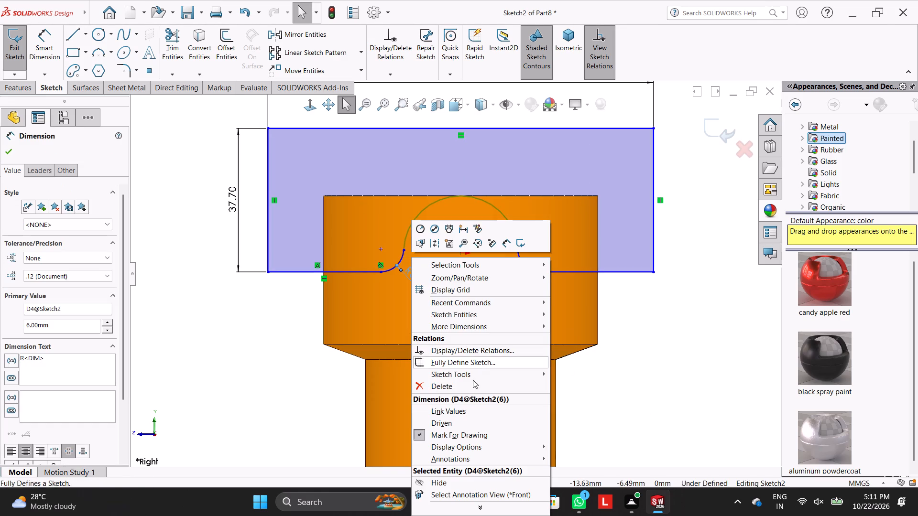
pyautogui.click(473, 382)
pyautogui.rightClick(508, 274)
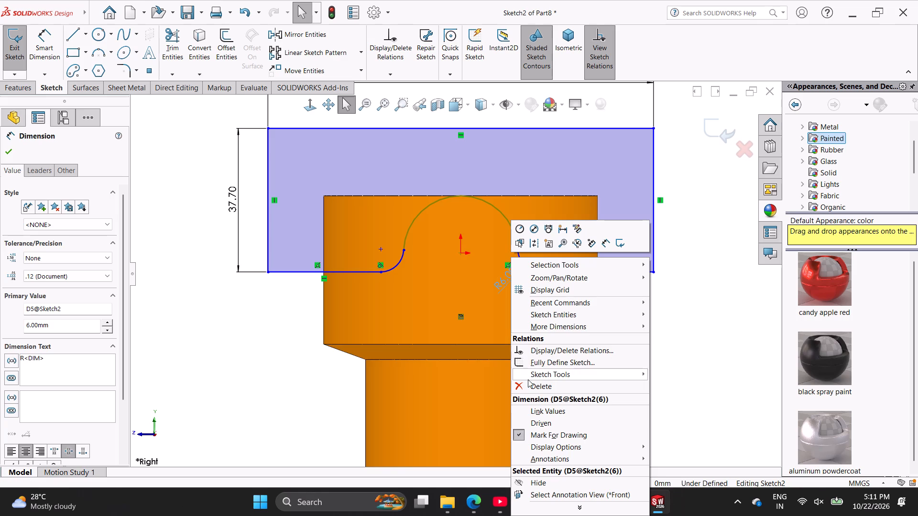
pyautogui.click(528, 382)
# Delete the remaining relations at the ends of the two fillets.
pyautogui.rightClick(507, 262)
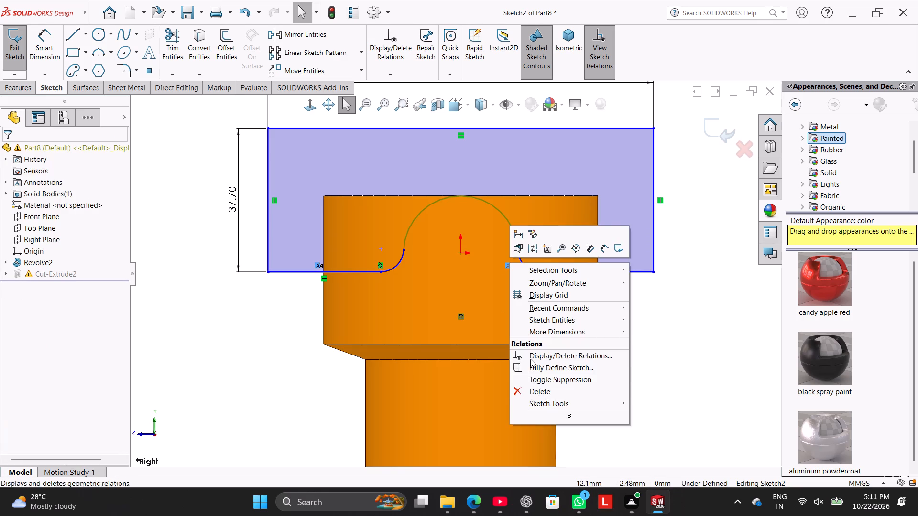
pyautogui.click(538, 390)
pyautogui.rightClick(378, 265)
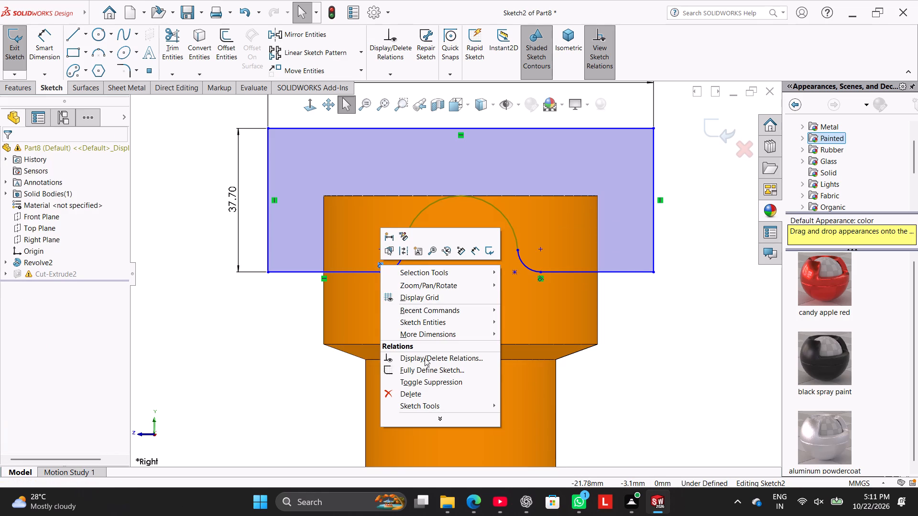
pyautogui.click(433, 389)
pyautogui.rightClick(540, 279)
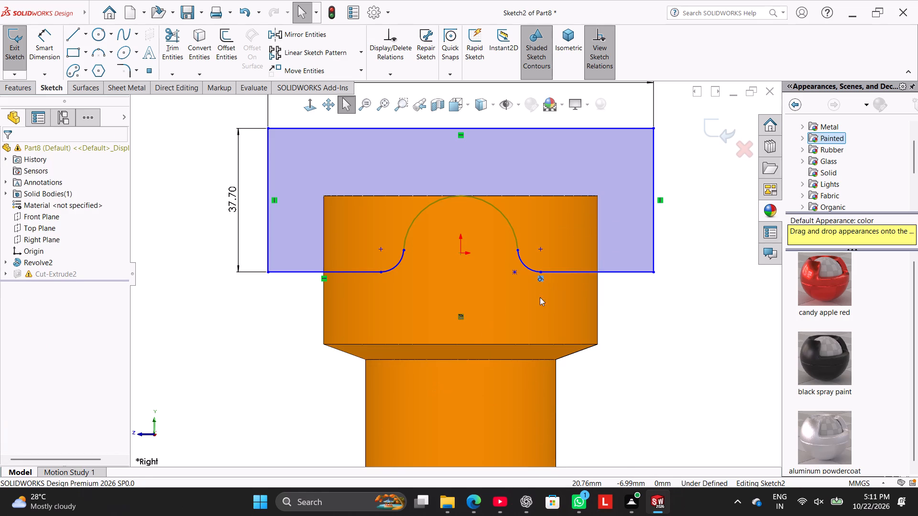
pyautogui.click(565, 404)
pyautogui.rightClick(660, 196)
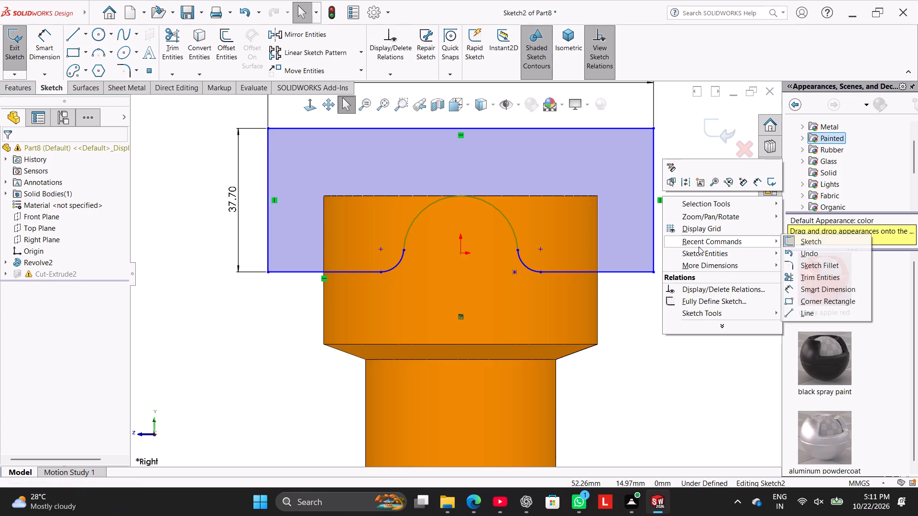
pyautogui.click(687, 372)
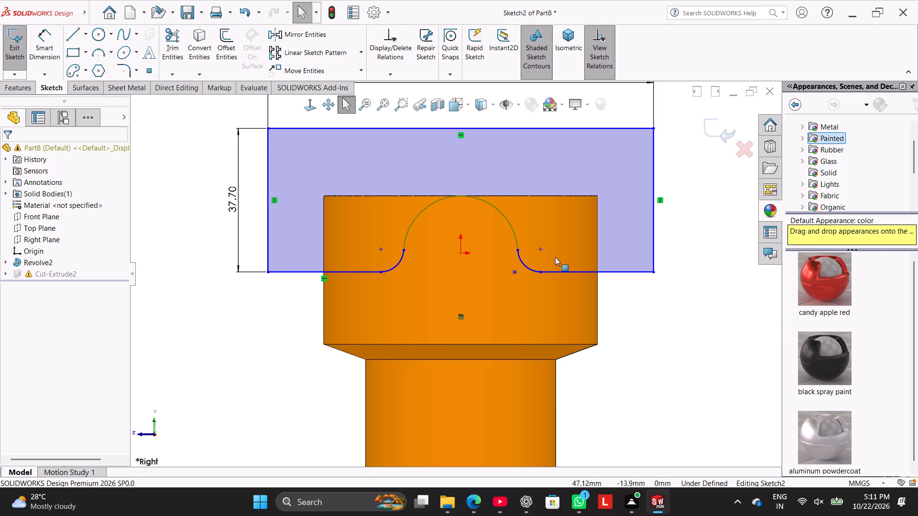
# Trim away the central arch arc between the two fillets of the cut sketch.
pyautogui.scroll(2, 479, 239)
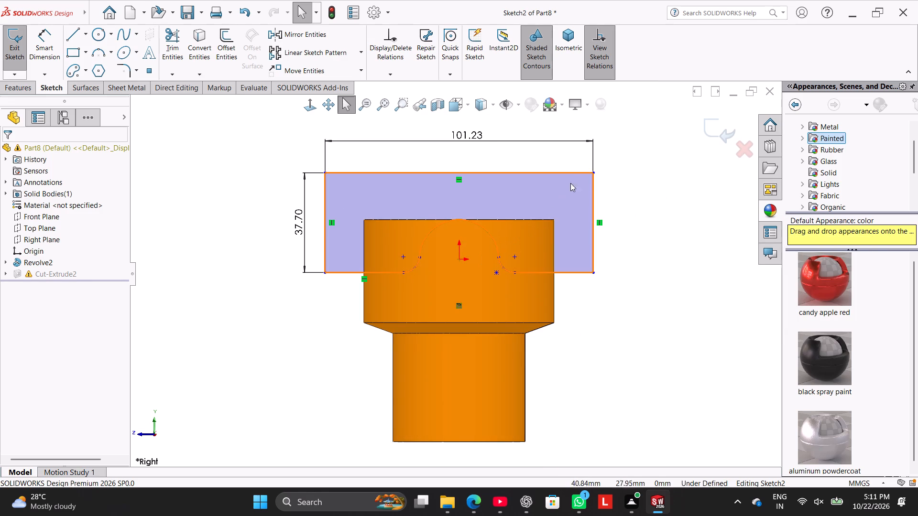
pyautogui.click(592, 203)
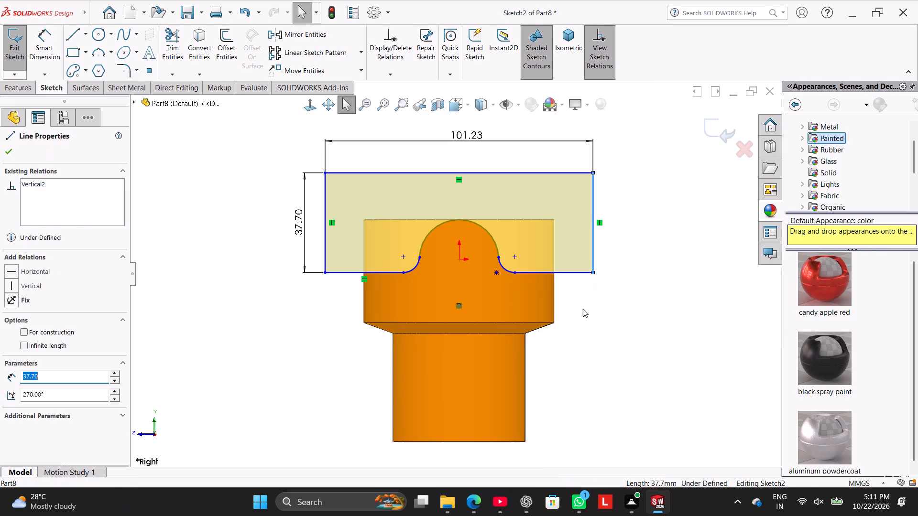
pyautogui.click(583, 309)
pyautogui.scroll(-3, 483, 250)
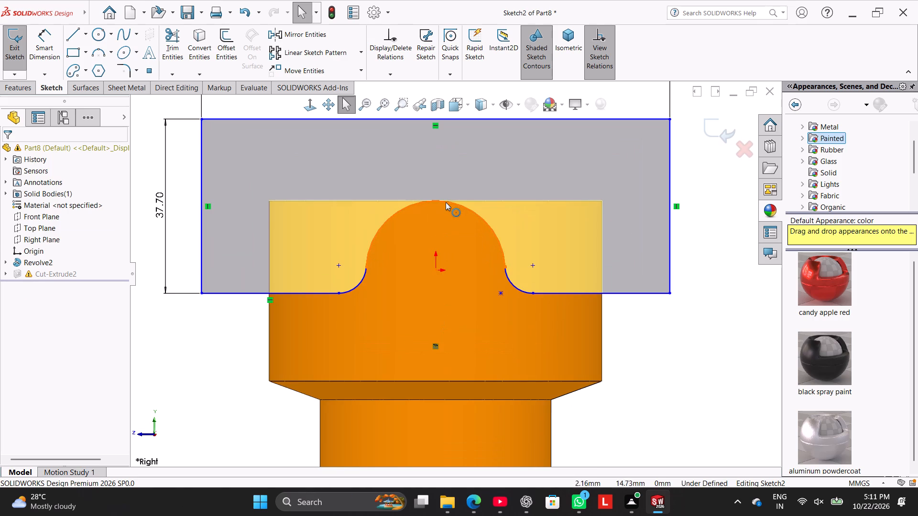
pyautogui.click(184, 43)
pyautogui.moveTo(361, 174); pyautogui.dragTo(415, 227)
pyautogui.scroll(3, 404, 242)
pyautogui.click(6, 150)
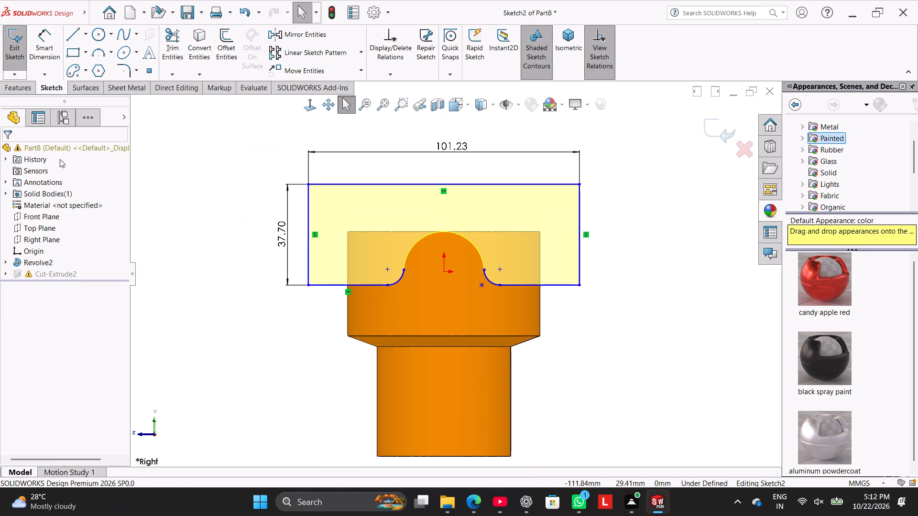
pyautogui.click(157, 160)
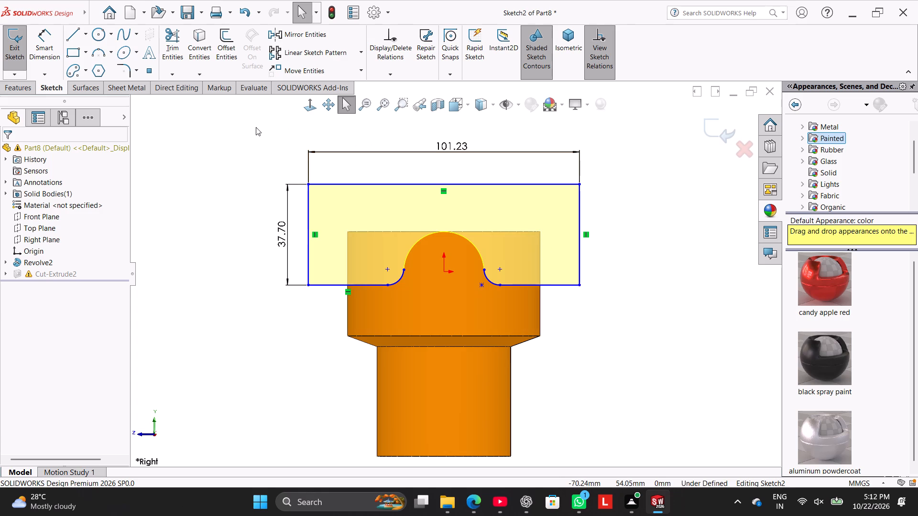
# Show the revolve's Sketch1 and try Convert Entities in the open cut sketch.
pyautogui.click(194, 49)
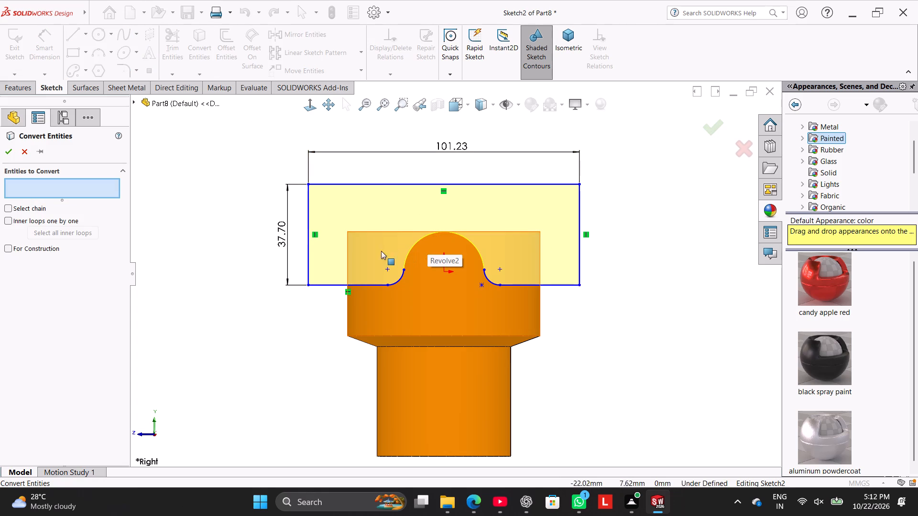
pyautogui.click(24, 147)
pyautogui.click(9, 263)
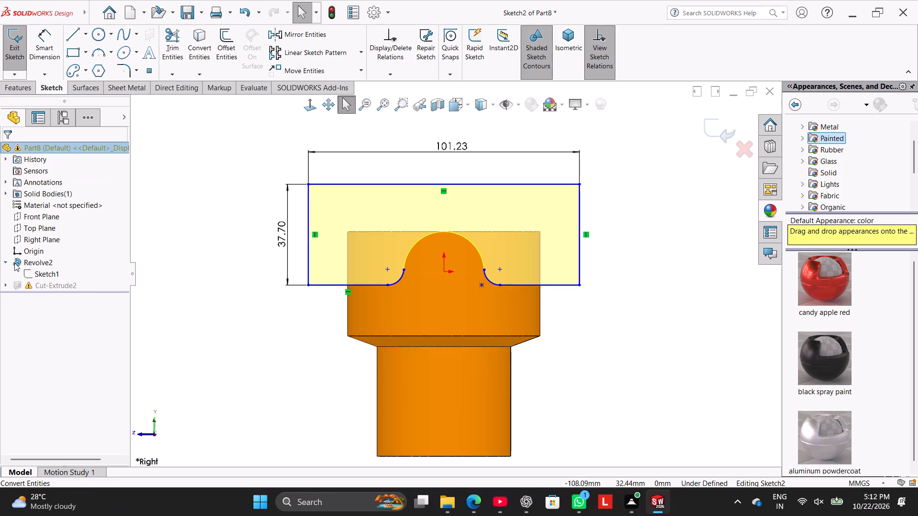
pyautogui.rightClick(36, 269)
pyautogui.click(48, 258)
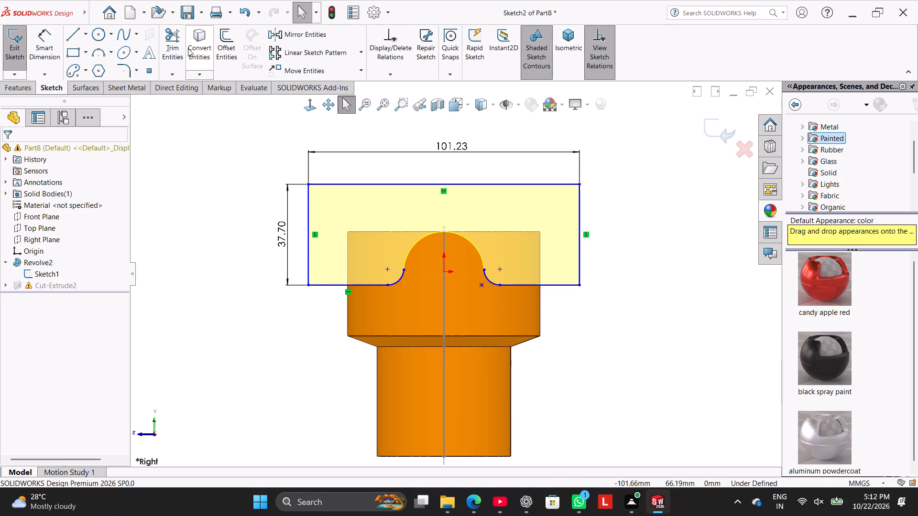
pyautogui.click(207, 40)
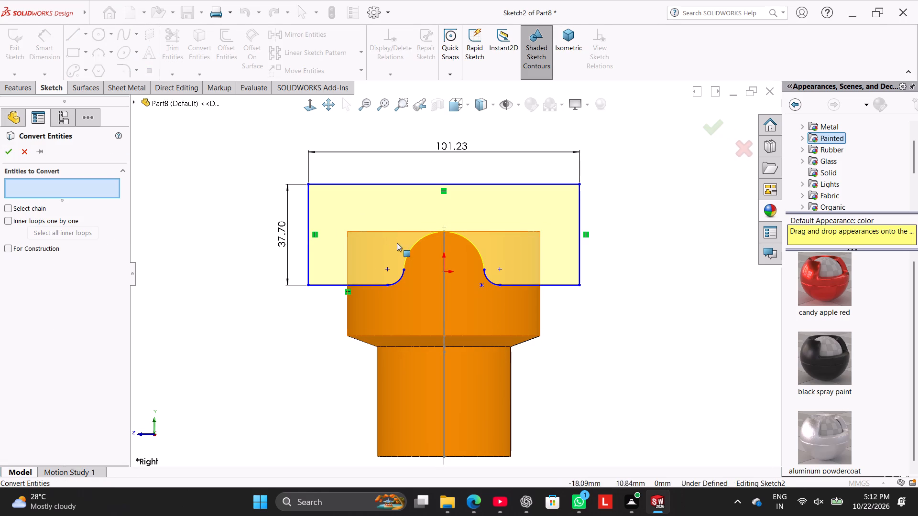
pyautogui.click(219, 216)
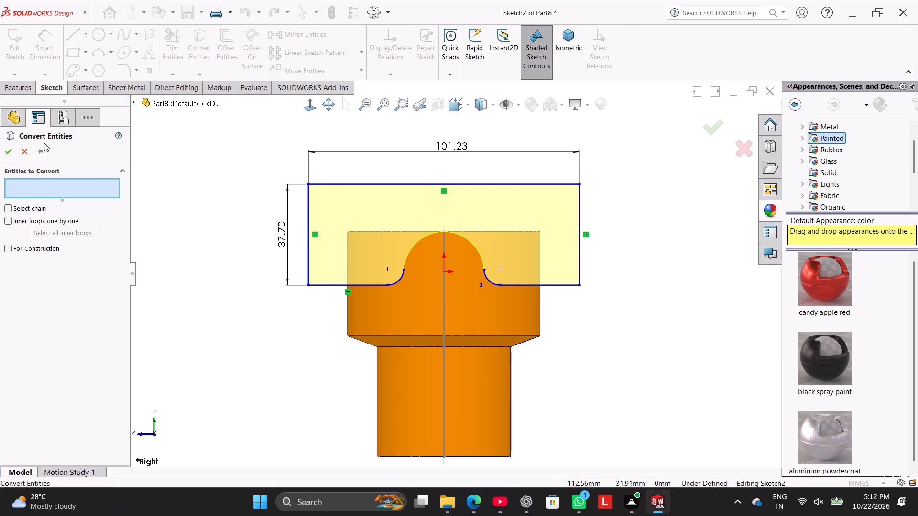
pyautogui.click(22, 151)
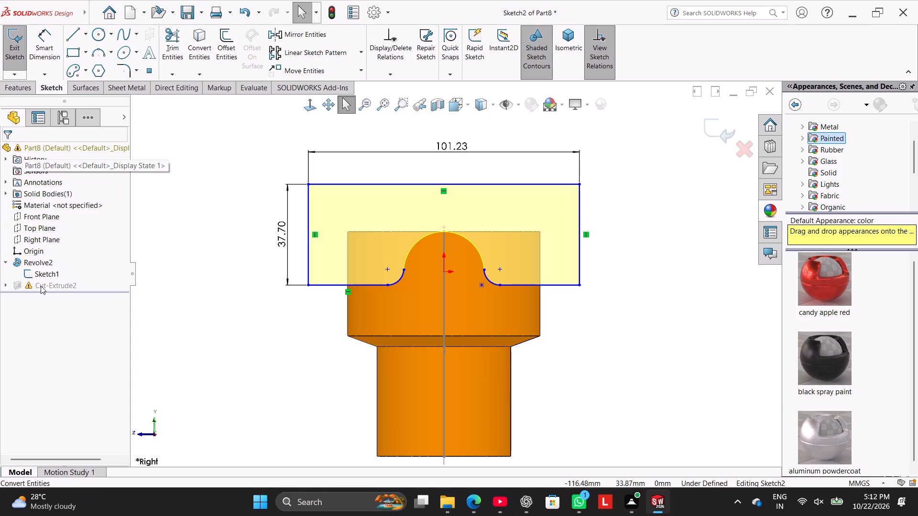
# Exit the sketch and delete the Cut-Extrude2 feature, keeping its Sketch2 profile.
pyautogui.rightClick(41, 286)
pyautogui.click(18, 56)
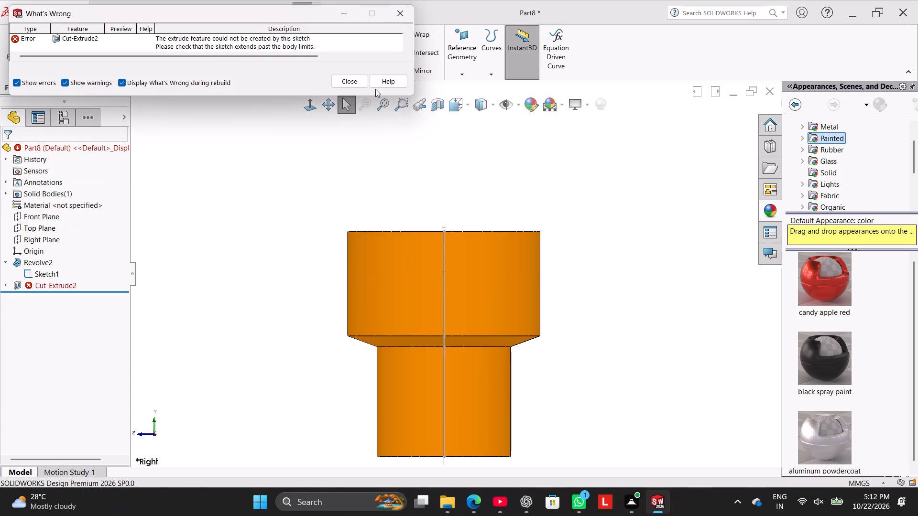
pyautogui.click(361, 81)
pyautogui.rightClick(54, 279)
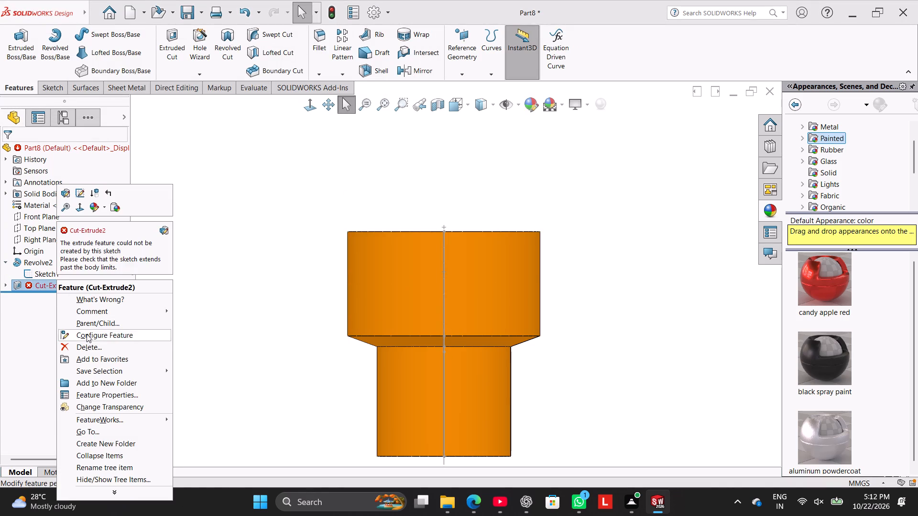
pyautogui.click(95, 345)
pyautogui.click(534, 178)
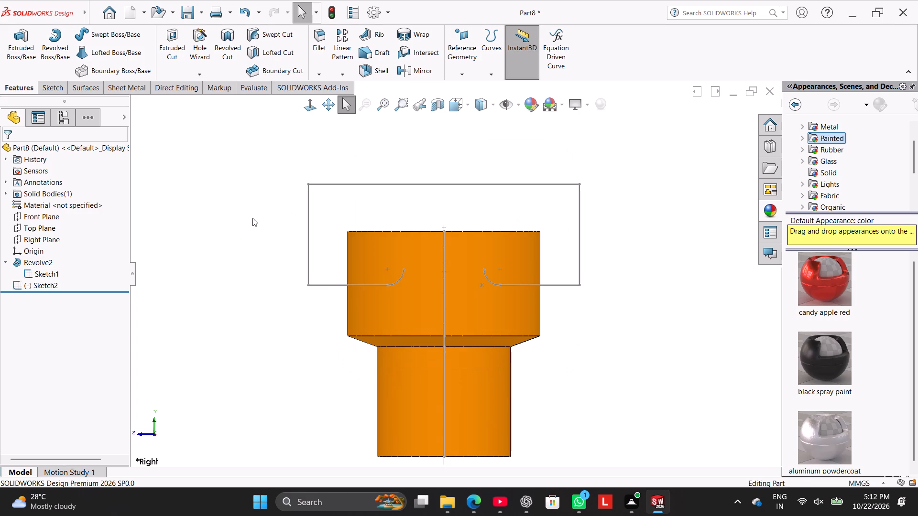
# Open Sketch2 for editing.
pyautogui.rightClick(34, 273)
pyautogui.click(192, 245)
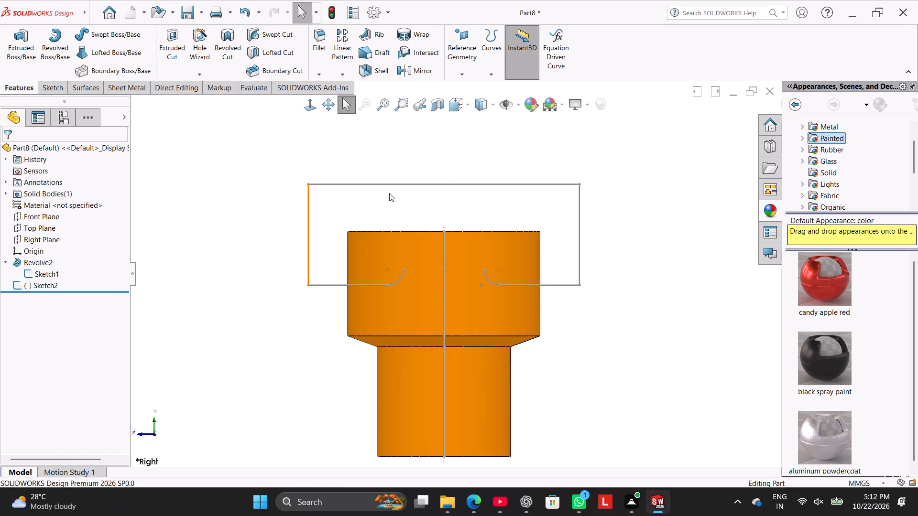
pyautogui.doubleClick(390, 186)
pyautogui.click(227, 254)
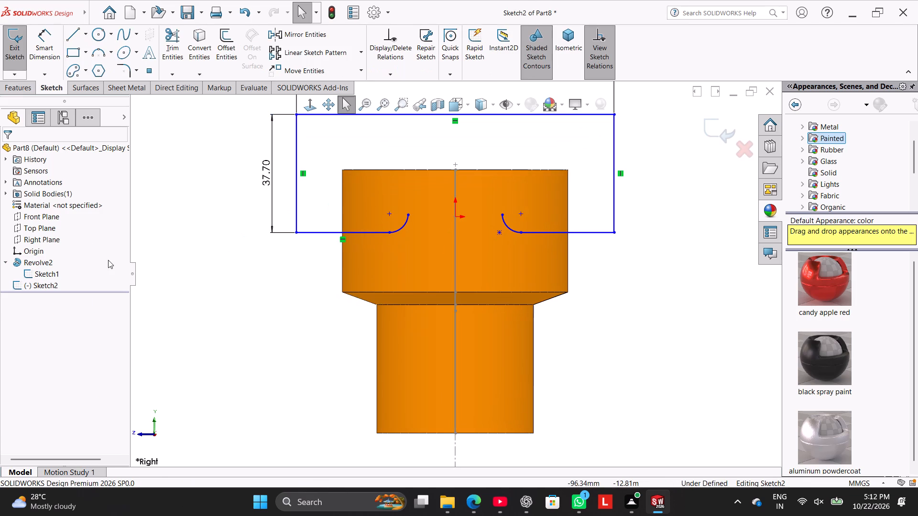
# Hide Sketch1 and collapse the Revolve2 feature that contains it.
pyautogui.rightClick(45, 272)
pyautogui.click(60, 255)
pyautogui.click(213, 236)
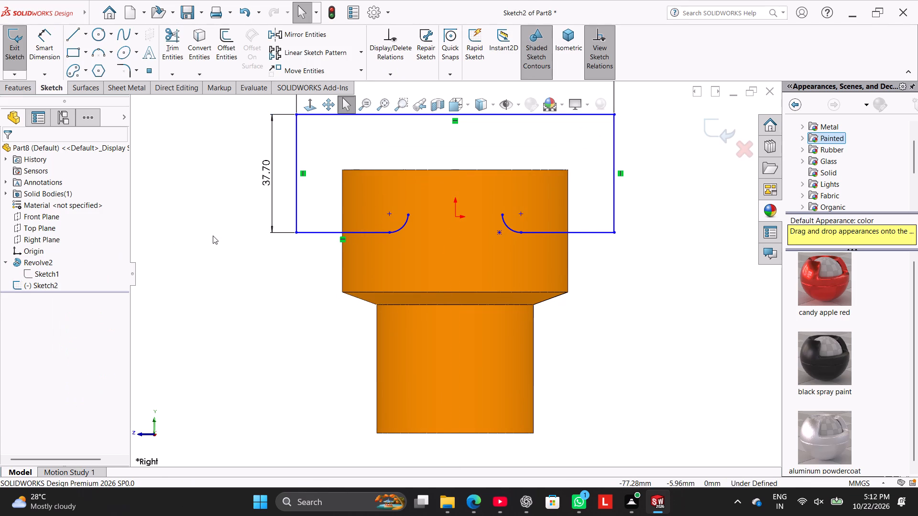
pyautogui.rightClick(47, 271)
pyautogui.click(63, 260)
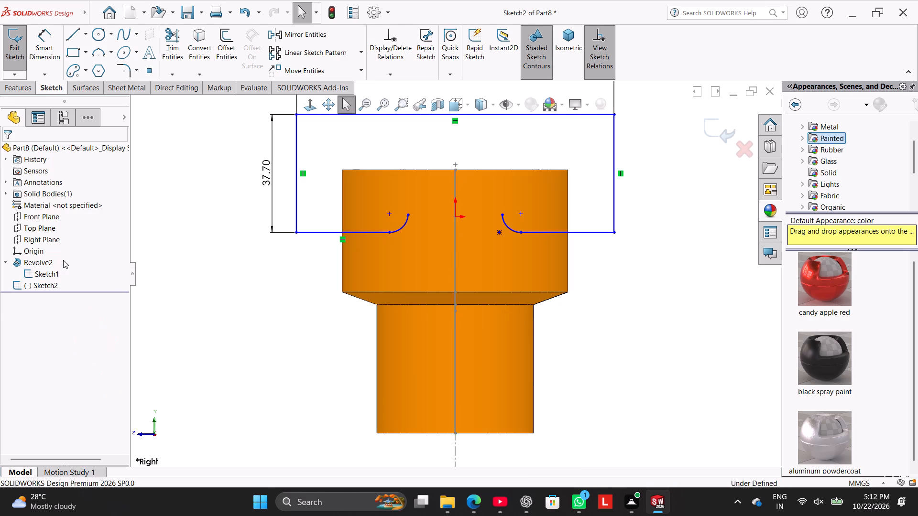
pyautogui.rightClick(53, 276)
pyautogui.click(63, 263)
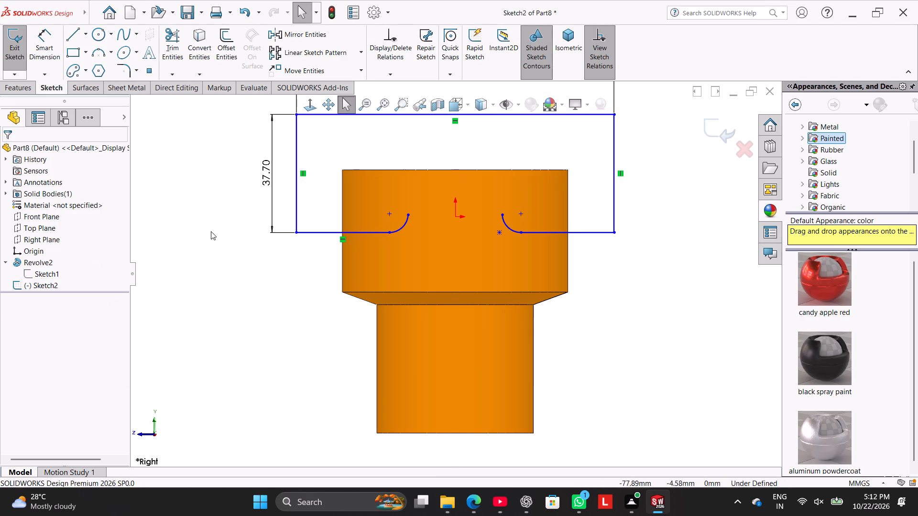
pyautogui.click(211, 231)
pyautogui.click(8, 262)
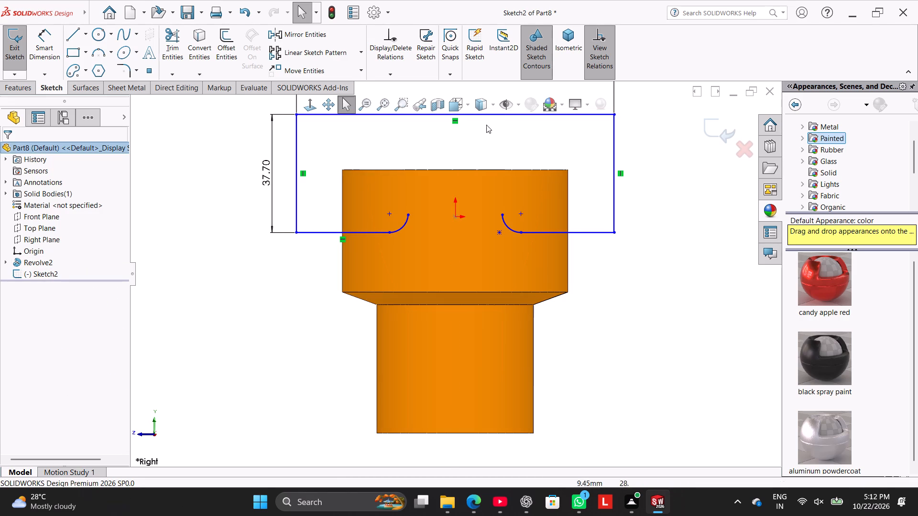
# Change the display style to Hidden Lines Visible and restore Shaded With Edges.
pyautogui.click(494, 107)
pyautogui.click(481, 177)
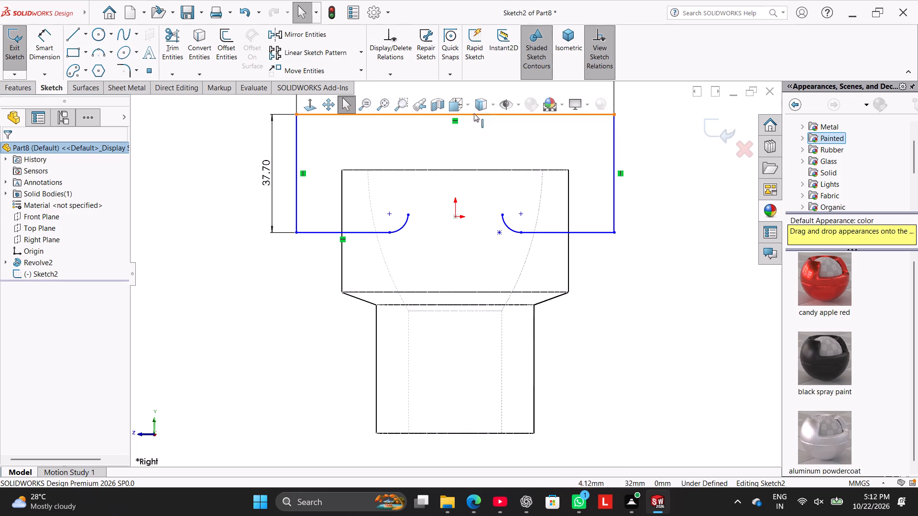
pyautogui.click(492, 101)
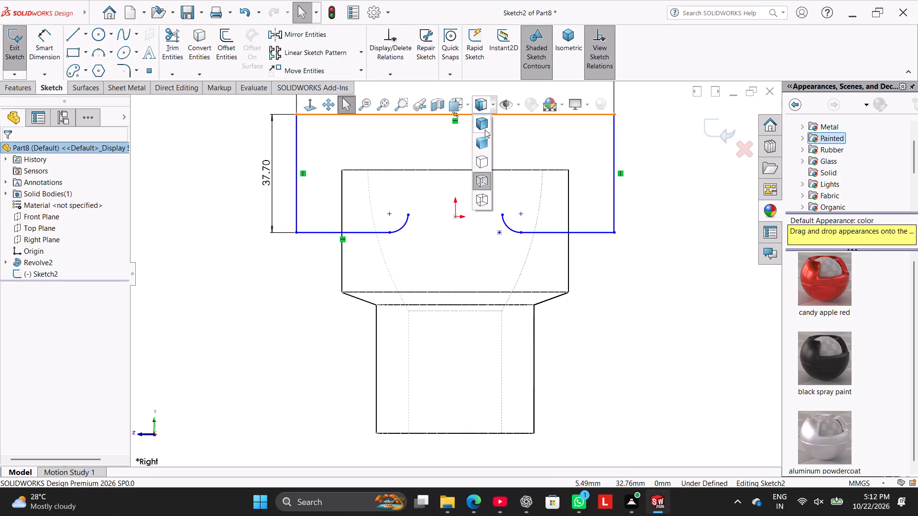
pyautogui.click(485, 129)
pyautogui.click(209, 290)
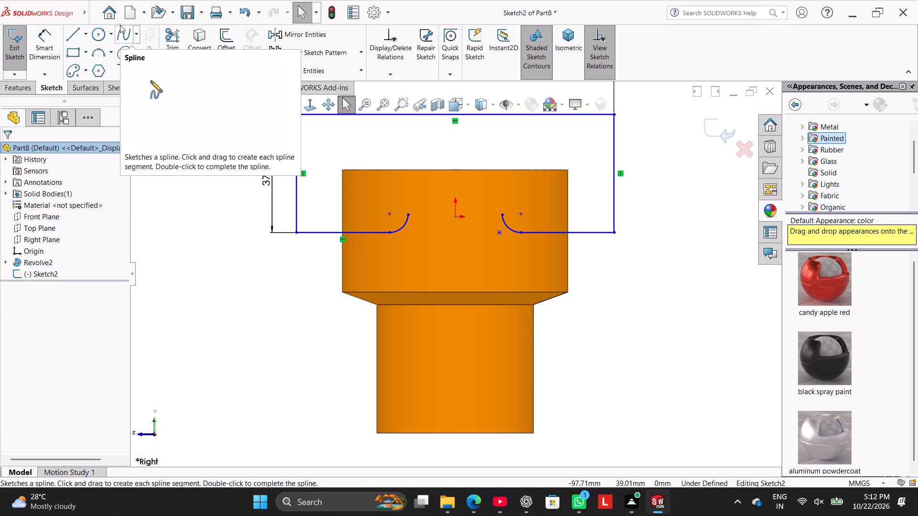
# Draw a circle of 15 mm radius centred on the origin and passing through the upper end of a fillet.
pyautogui.click(99, 32)
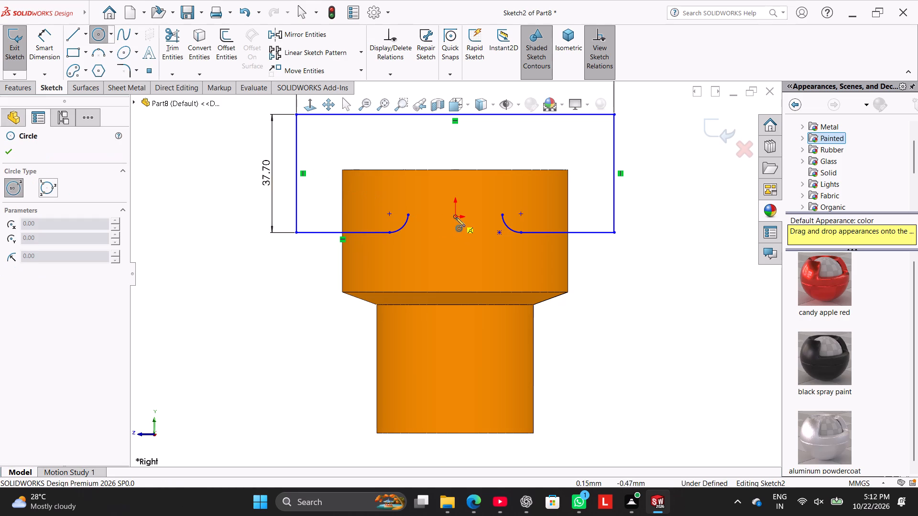
pyautogui.click(456, 217)
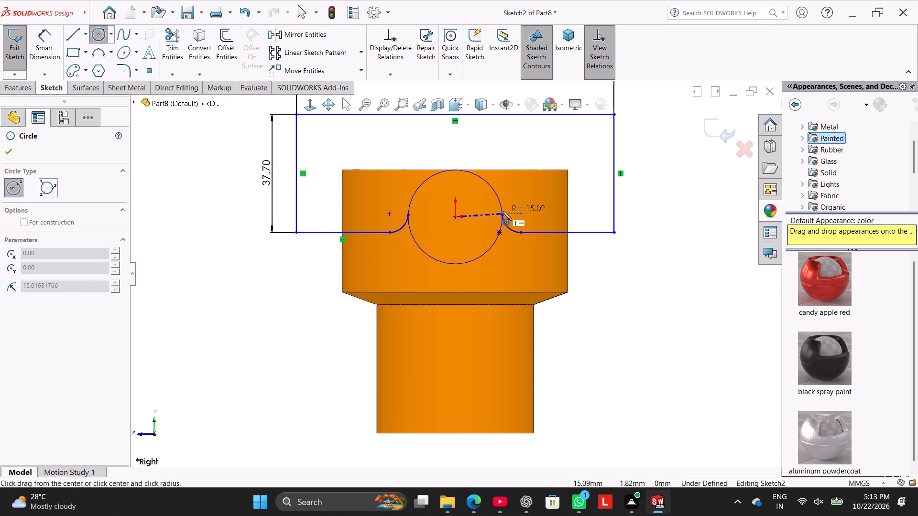
pyautogui.click(503, 215)
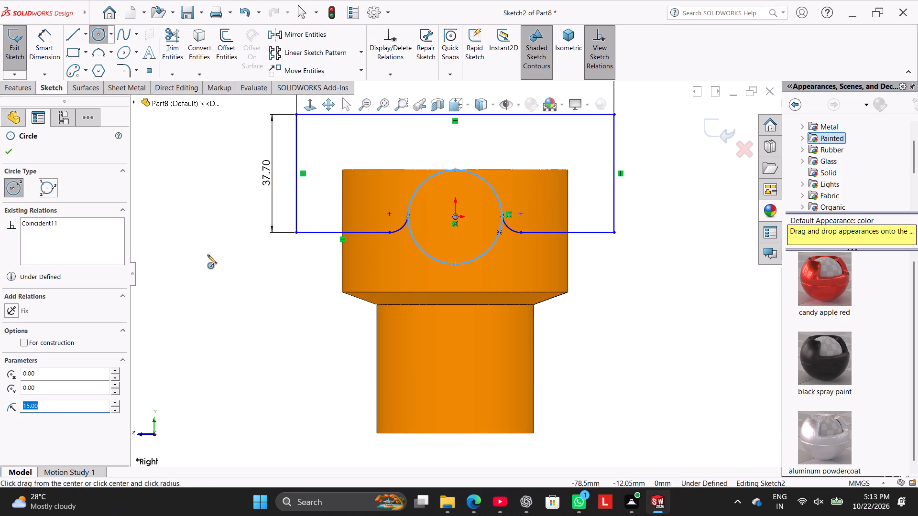
pyautogui.rightClick(212, 255)
pyautogui.click(235, 264)
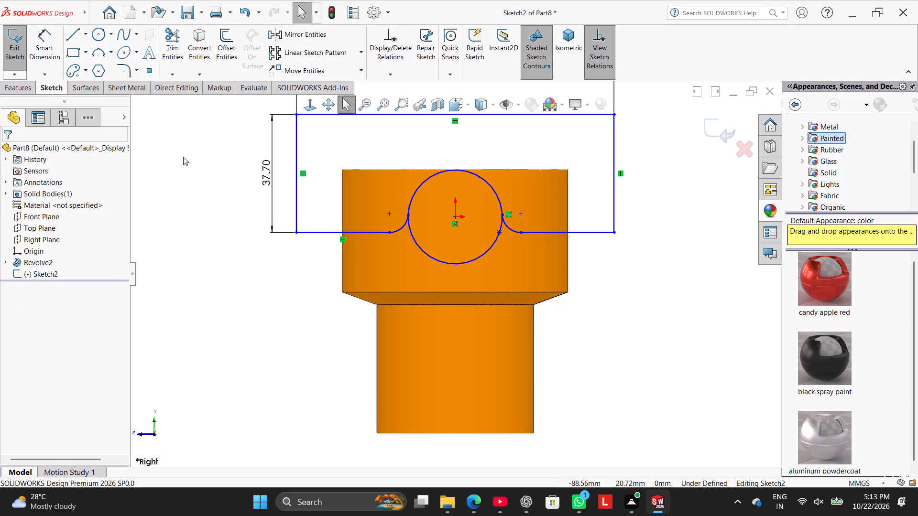
pyautogui.scroll(-2, 358, 189)
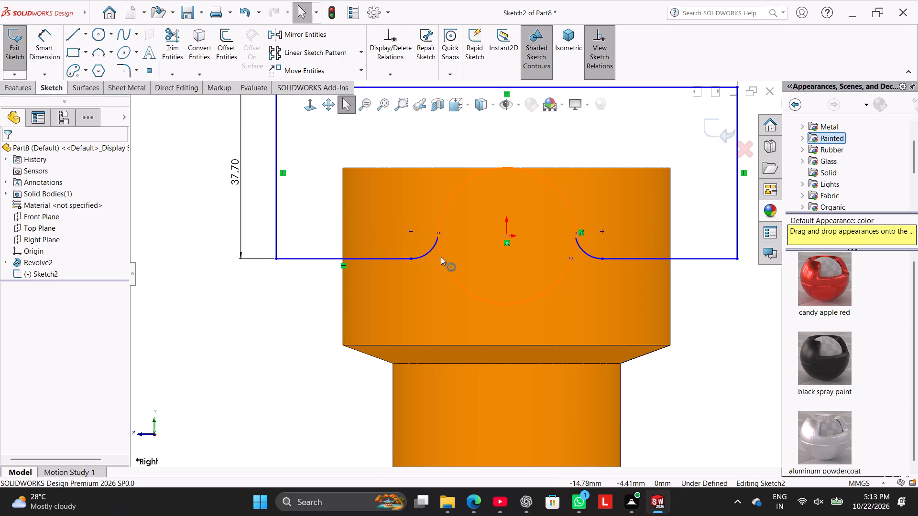
# Dimension the circle centred on the origin with a diameter of 30 mm.
pyautogui.click(50, 45)
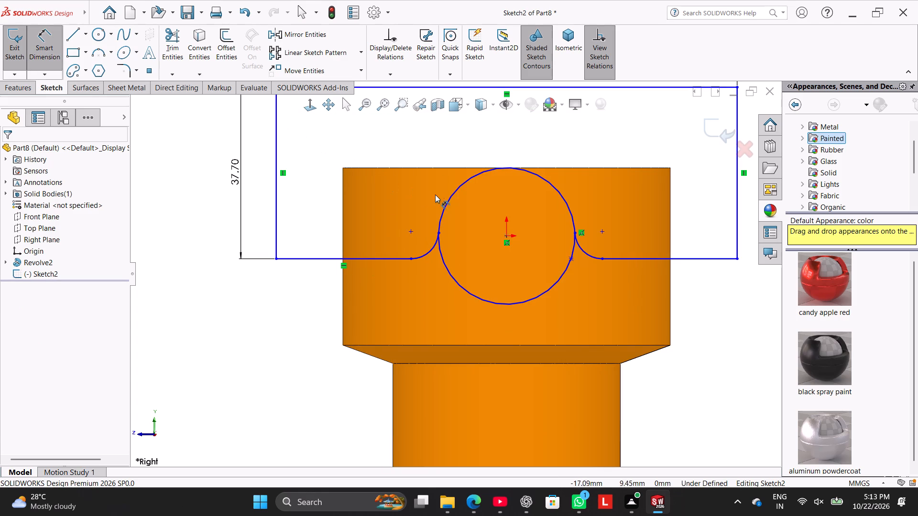
pyautogui.click(448, 196)
pyautogui.click(391, 141)
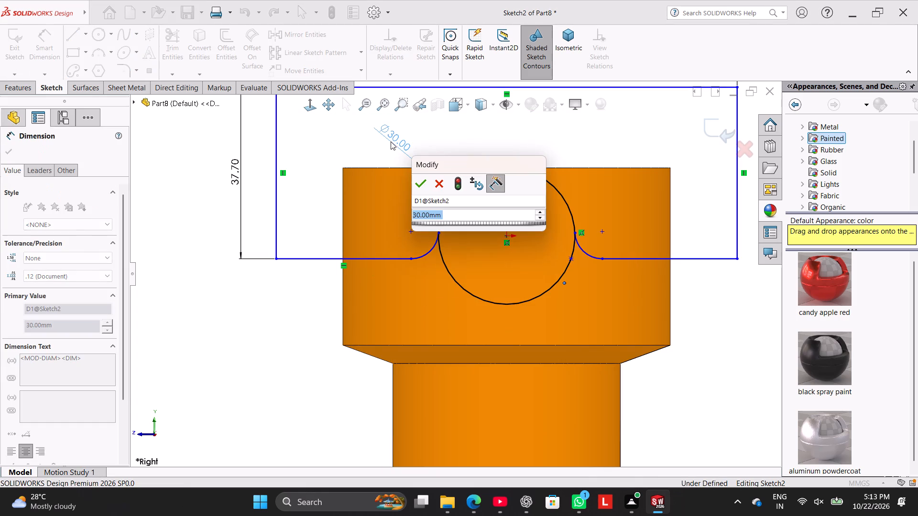
pyautogui.click(422, 193)
pyautogui.click(418, 189)
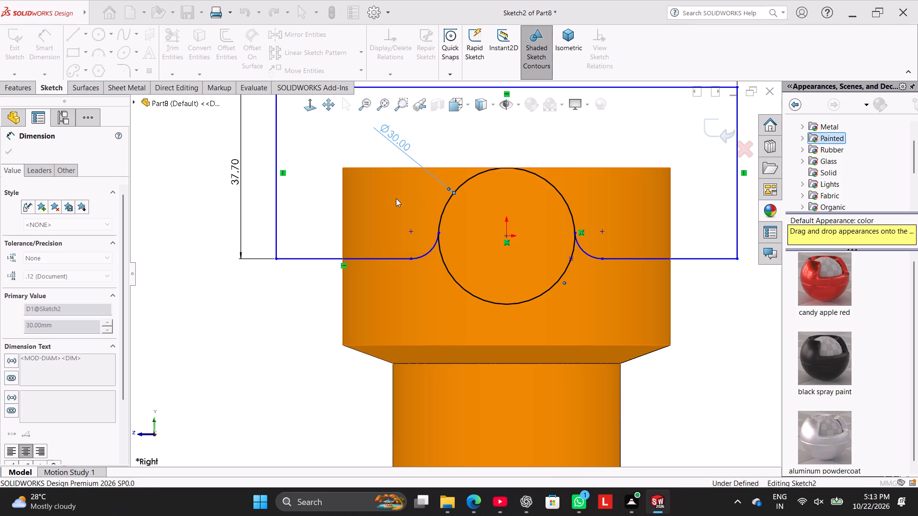
pyautogui.rightClick(182, 322)
pyautogui.click(227, 355)
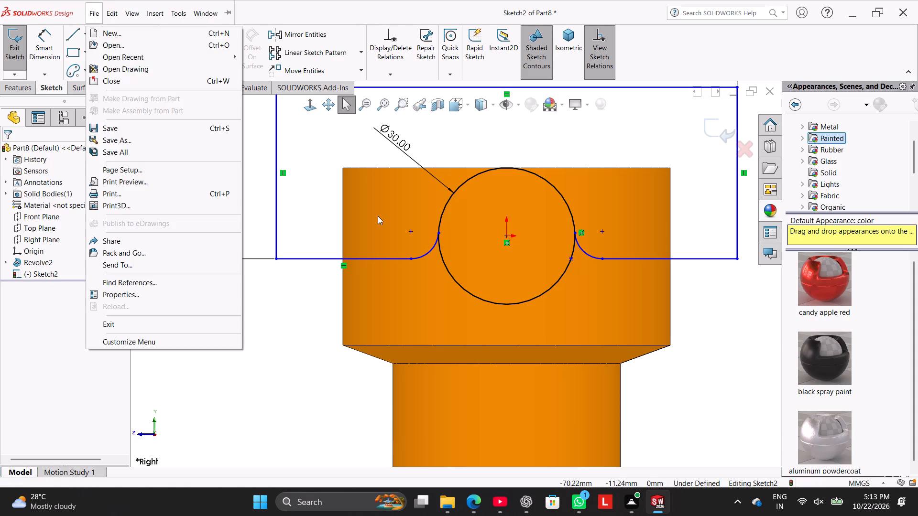
pyautogui.click(309, 310)
# Add a tangent relation between the left fillet arc and the 30 mm circle.
pyautogui.keyDown('ctrl'); pyautogui.click(426, 252); pyautogui.keyUp('ctrl')
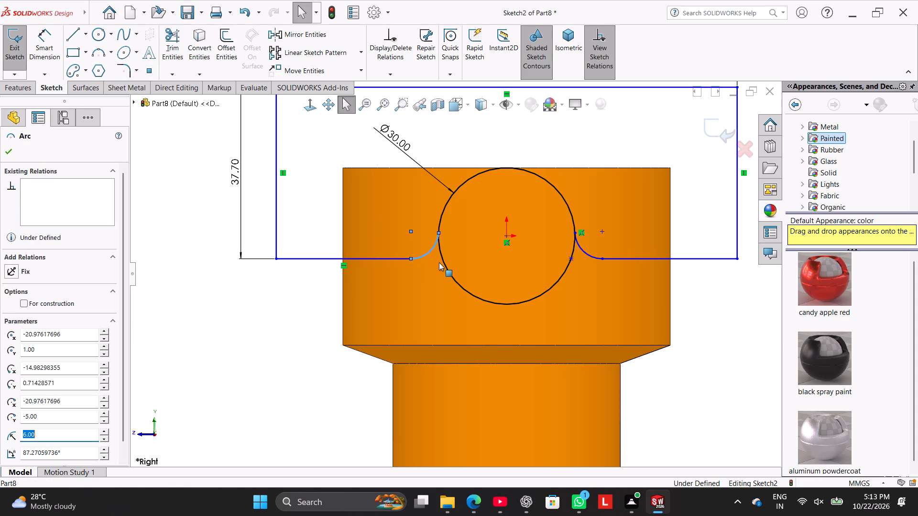
pyautogui.keyDown('ctrl'); pyautogui.click(442, 263); pyautogui.keyUp('ctrl')
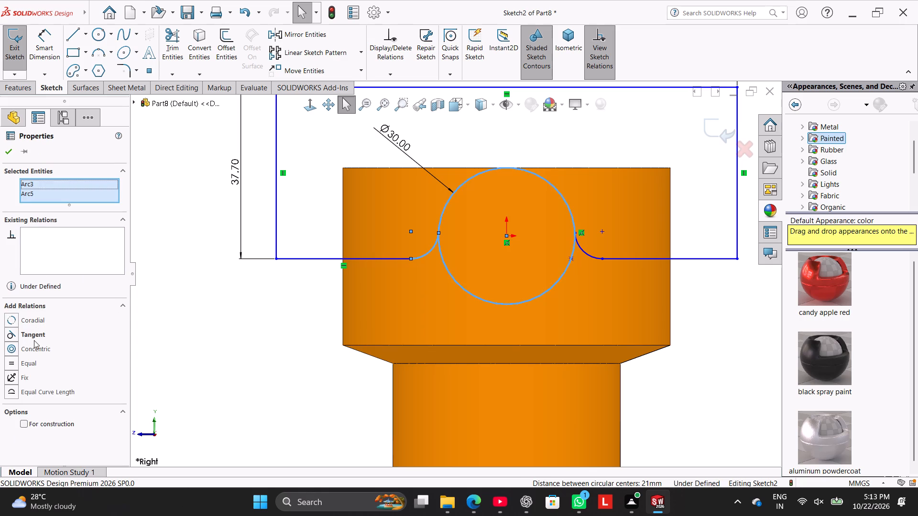
pyautogui.click(34, 337)
pyautogui.click(279, 344)
# Add a vertical relation between the origin and the midpoint of the profile's top line.
pyautogui.scroll(2, 479, 219)
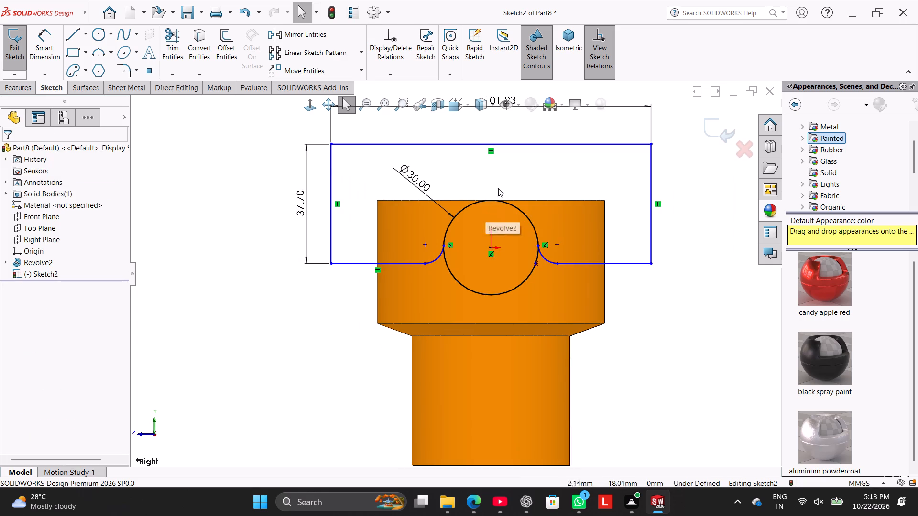
pyautogui.scroll(1, 499, 188)
pyautogui.scroll(-1, 500, 186)
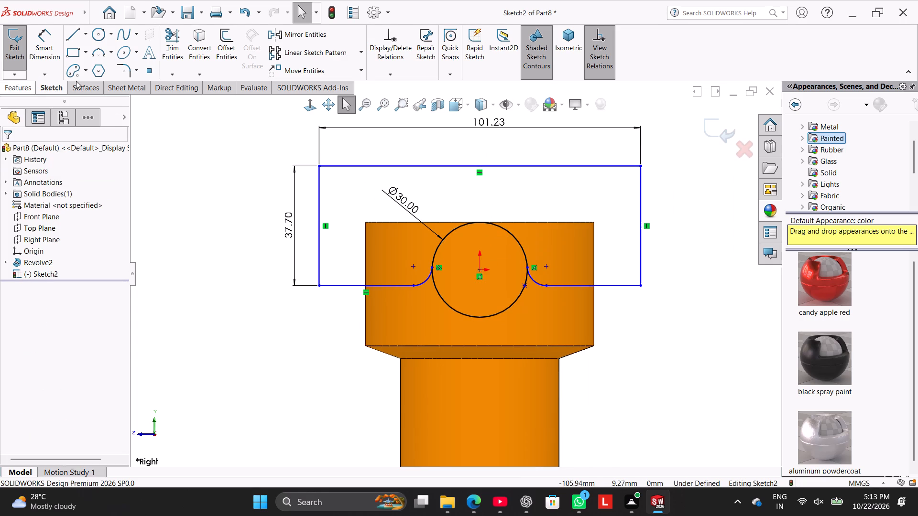
pyautogui.keyDown('ctrl'); pyautogui.click(480, 269); pyautogui.keyUp('ctrl')
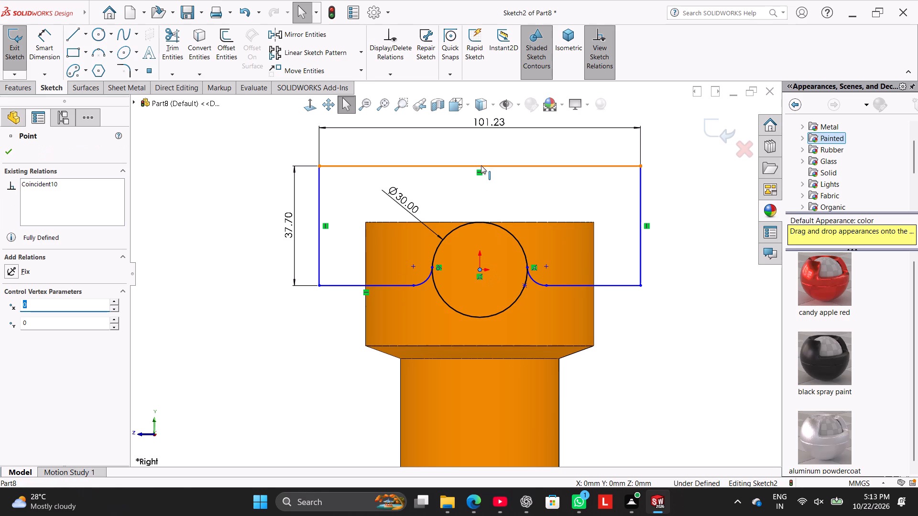
pyautogui.keyDown('ctrl'); pyautogui.click(481, 166); pyautogui.keyUp('ctrl')
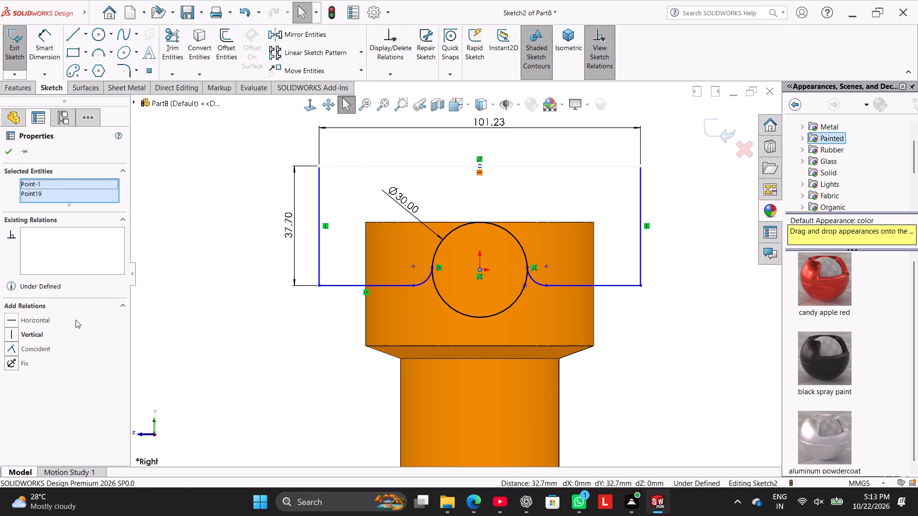
pyautogui.click(37, 332)
pyautogui.click(161, 315)
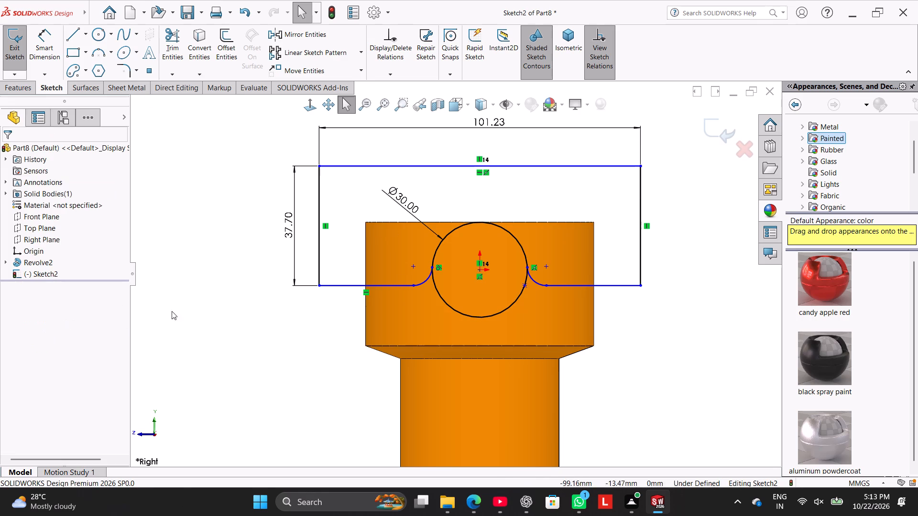
# Dimension the right bottom line of the profile 5 mm below the origin.
pyautogui.keyDown('ctrl'); pyautogui.click(373, 287); pyautogui.keyUp('ctrl')
pyautogui.keyDown('ctrl'); pyautogui.click(576, 285); pyautogui.keyUp('ctrl')
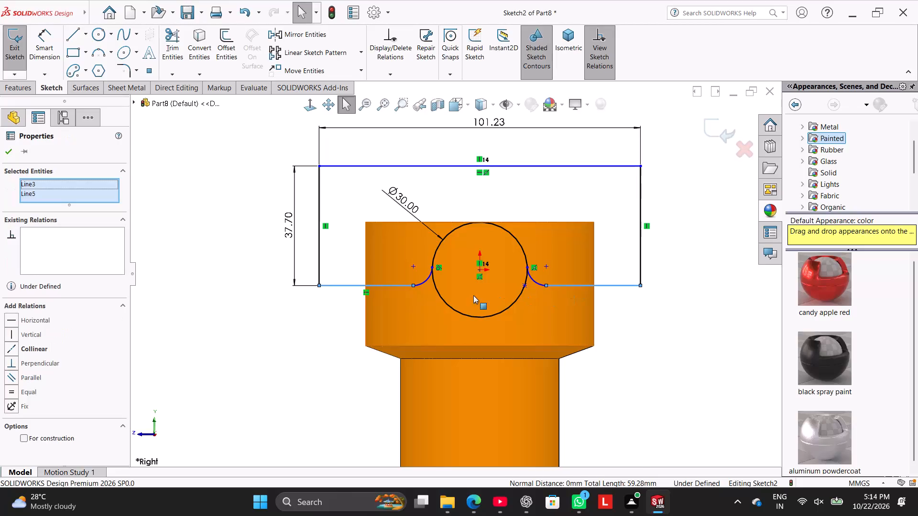
pyautogui.click(42, 37)
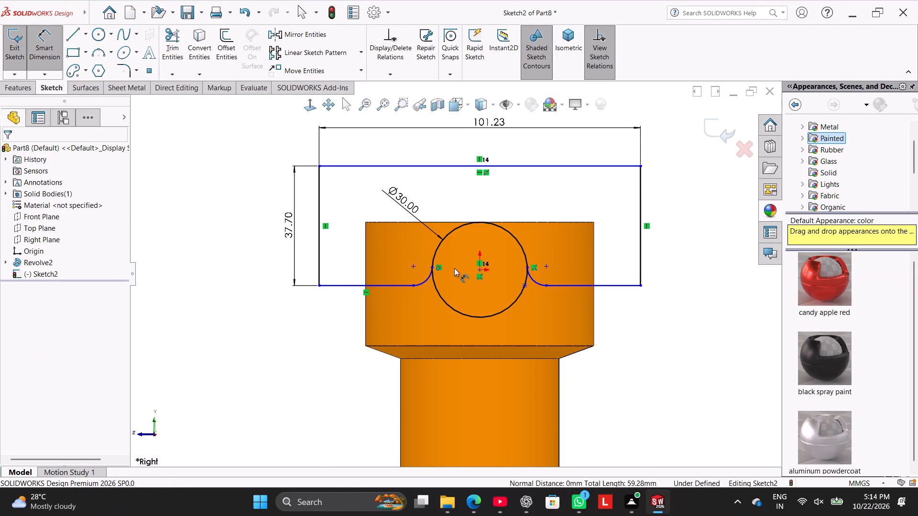
pyautogui.click(478, 268)
pyautogui.click(584, 284)
pyautogui.click(673, 265)
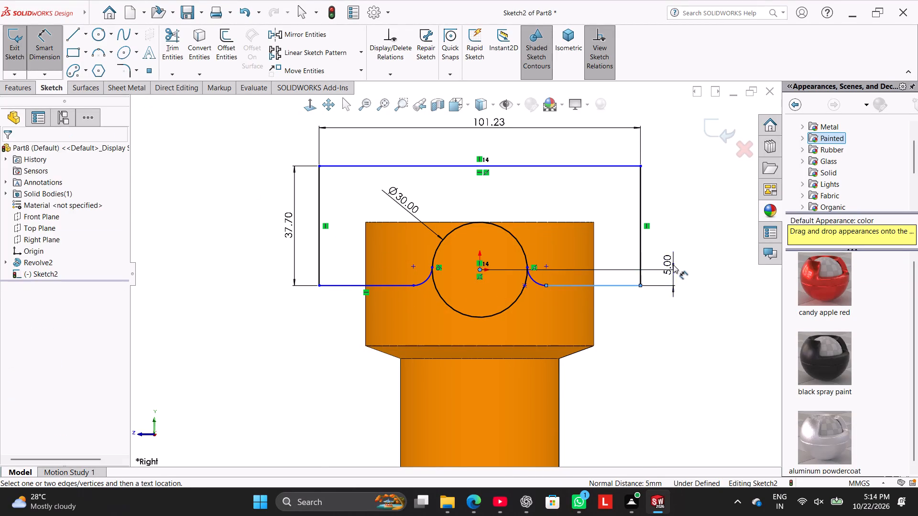
pyautogui.click(531, 204)
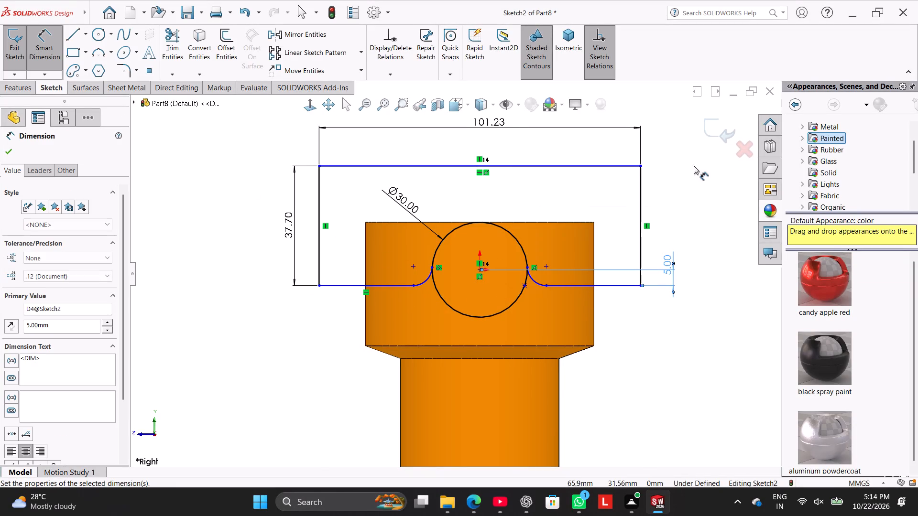
pyautogui.rightClick(696, 161)
pyautogui.click(722, 191)
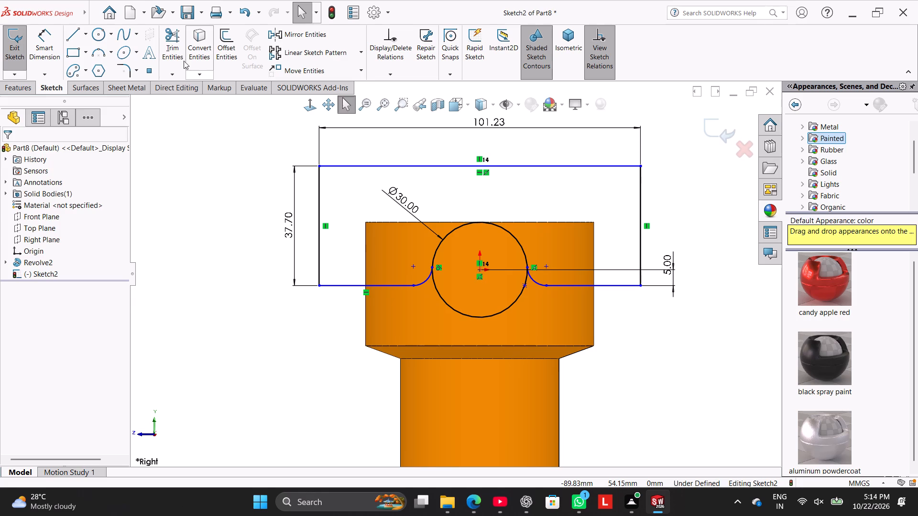
# Trim away the lower part of the 30 mm circle with Power trim, leaving the arch between the two fillets.
pyautogui.click(177, 47)
pyautogui.moveTo(410, 323); pyautogui.dragTo(474, 300)
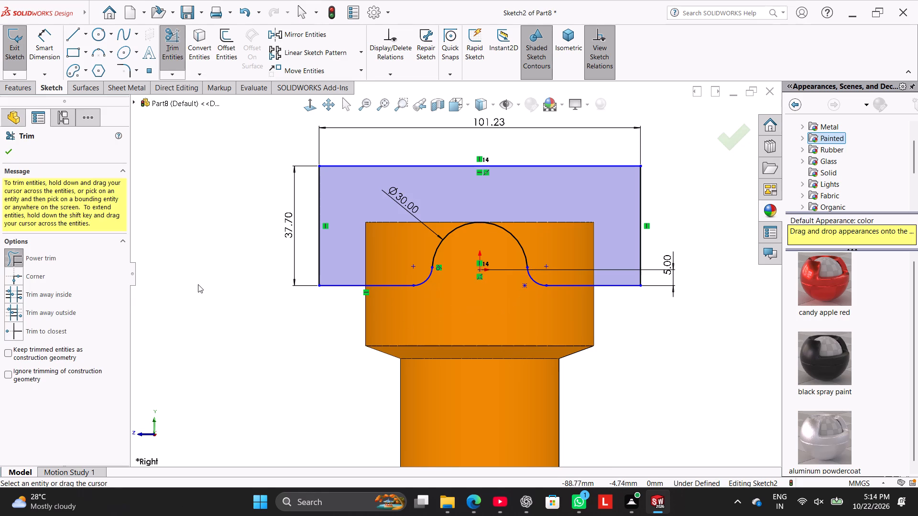
pyautogui.rightClick(197, 284)
pyautogui.click(232, 319)
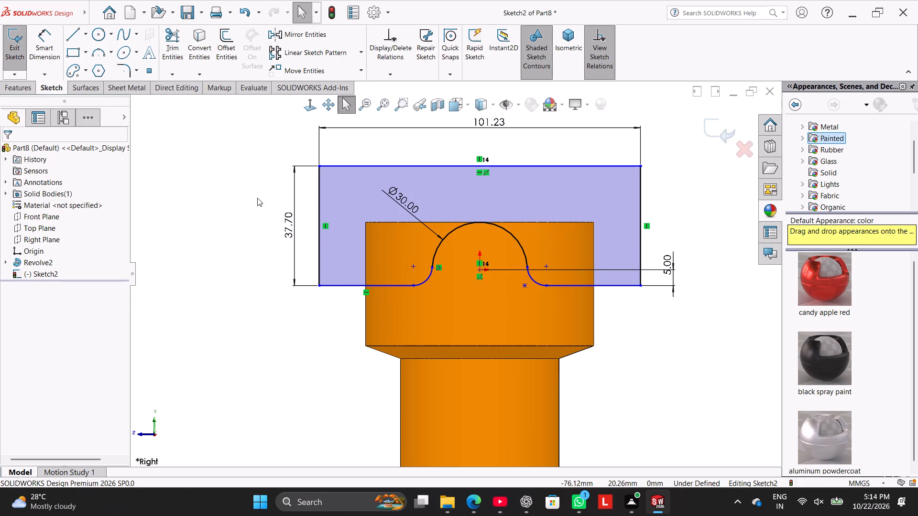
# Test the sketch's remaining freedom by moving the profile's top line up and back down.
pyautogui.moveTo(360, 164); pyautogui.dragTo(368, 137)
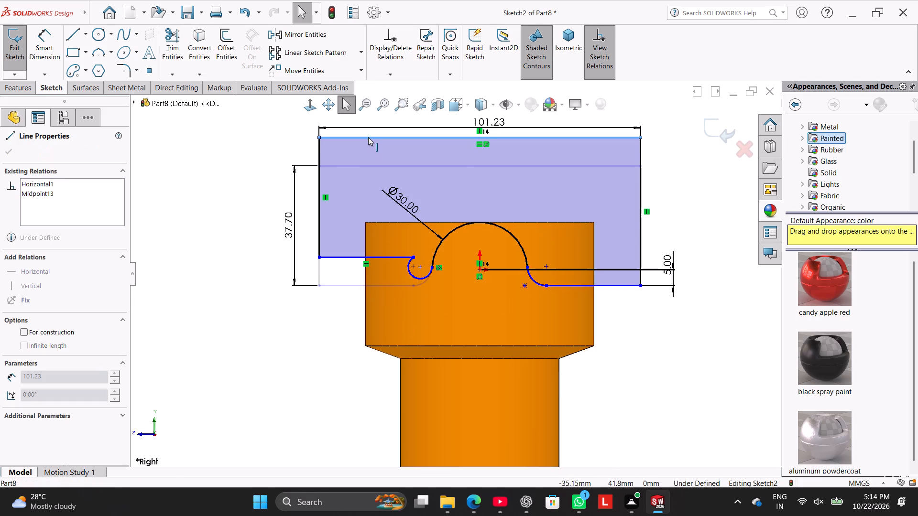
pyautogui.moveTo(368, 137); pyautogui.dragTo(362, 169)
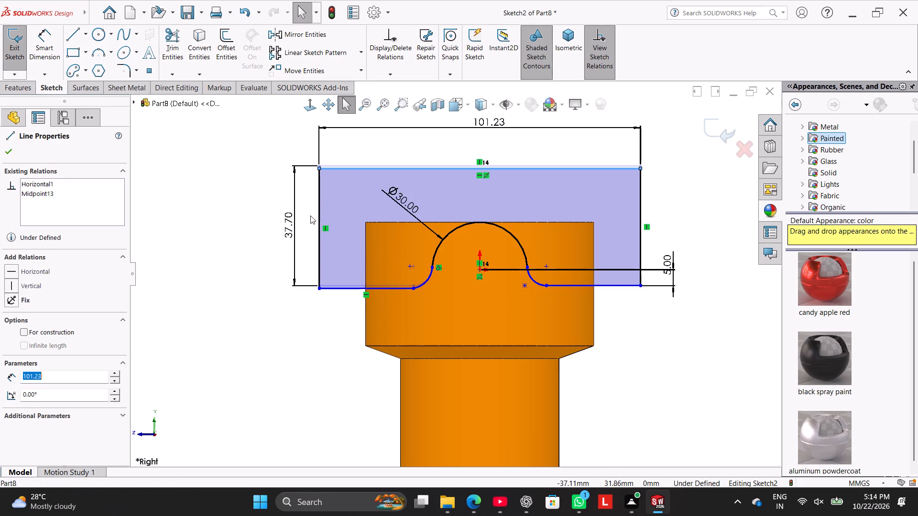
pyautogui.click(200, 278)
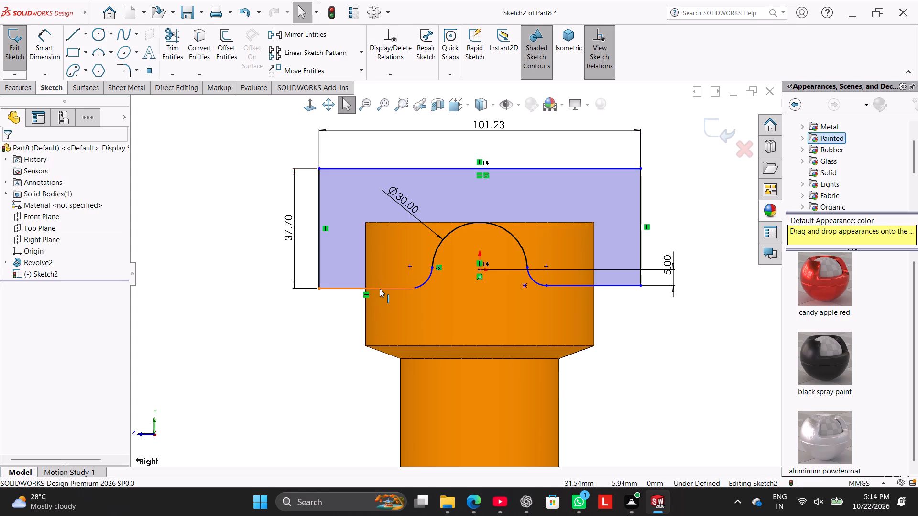
# Add a collinear relation between the left and right bottom lines of the profile.
pyautogui.keyDown('ctrl'); pyautogui.click(380, 288); pyautogui.keyUp('ctrl')
pyautogui.keyDown('ctrl'); pyautogui.click(573, 286); pyautogui.keyUp('ctrl')
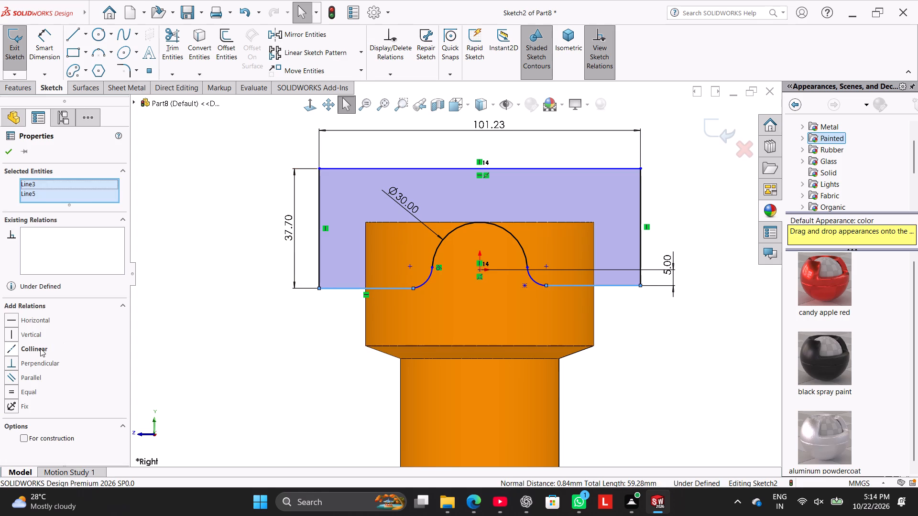
pyautogui.click(40, 348)
pyautogui.click(141, 321)
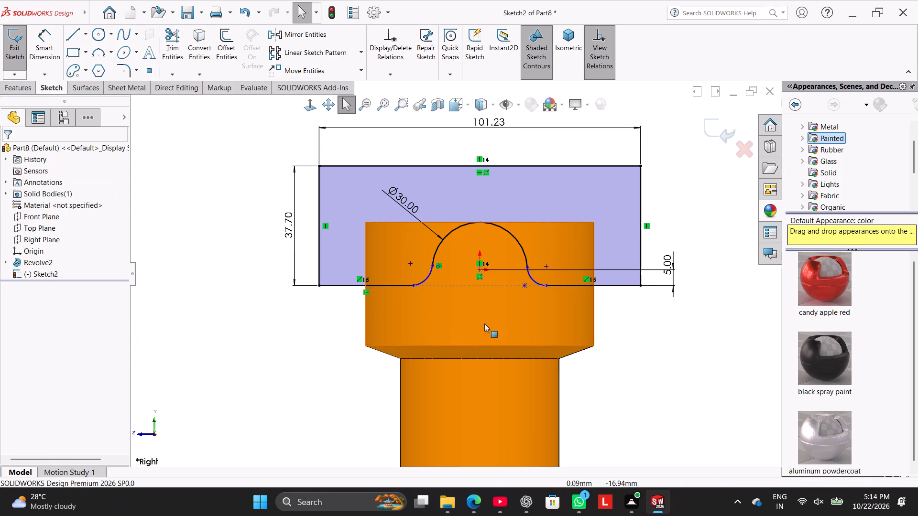
# Add a tangent relation between the left bottom line and the left fillet arc.
pyautogui.keyDown('ctrl'); pyautogui.click(401, 287); pyautogui.keyUp('ctrl')
pyautogui.keyDown('ctrl'); pyautogui.click(419, 281); pyautogui.keyUp('ctrl')
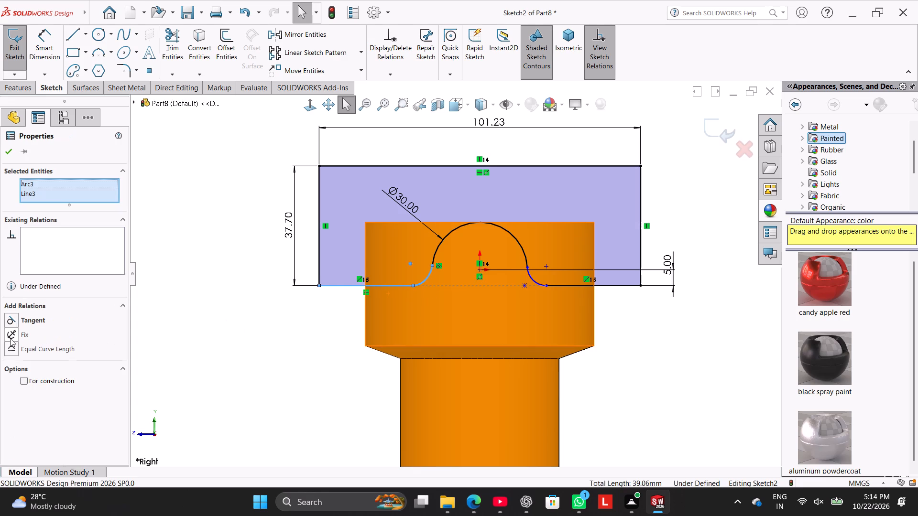
pyautogui.click(31, 322)
pyautogui.click(146, 337)
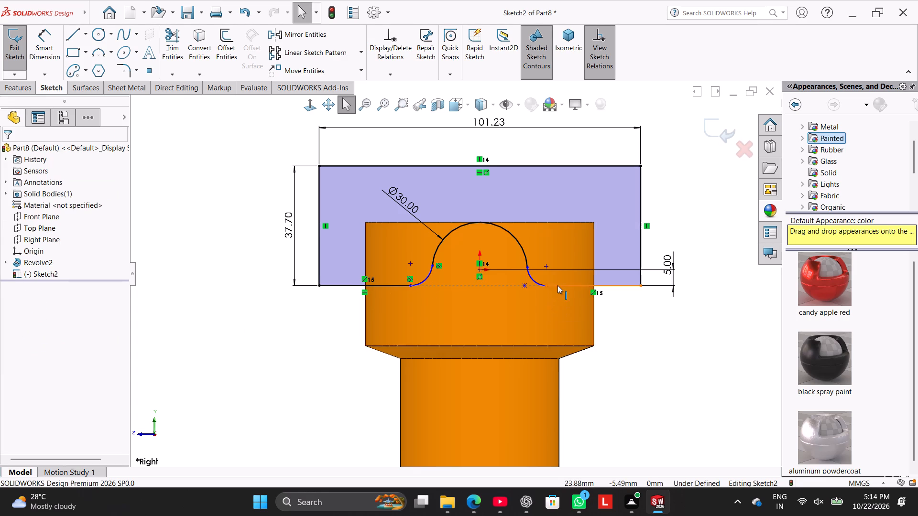
# Make the right fillet arc tangent to both the right bottom line and the 30 mm arch.
pyautogui.keyDown('ctrl'); pyautogui.click(557, 284); pyautogui.keyUp('ctrl')
pyautogui.keyDown('ctrl'); pyautogui.click(532, 279); pyautogui.keyUp('ctrl')
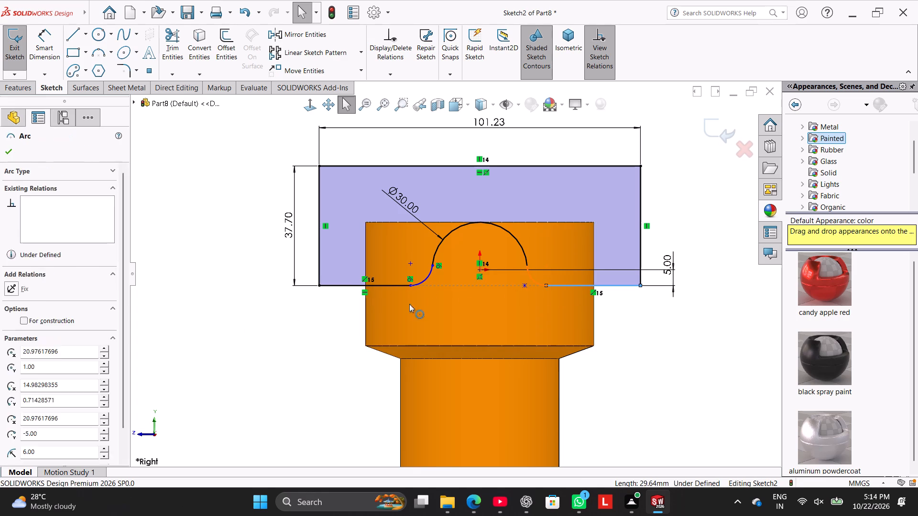
pyautogui.click(44, 323)
pyautogui.click(169, 334)
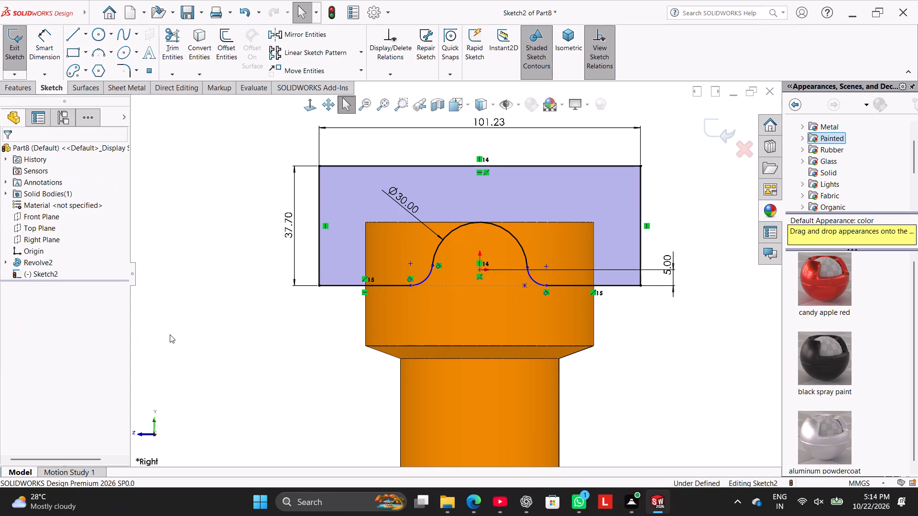
pyautogui.keyDown('ctrl'); pyautogui.click(522, 251); pyautogui.keyUp('ctrl')
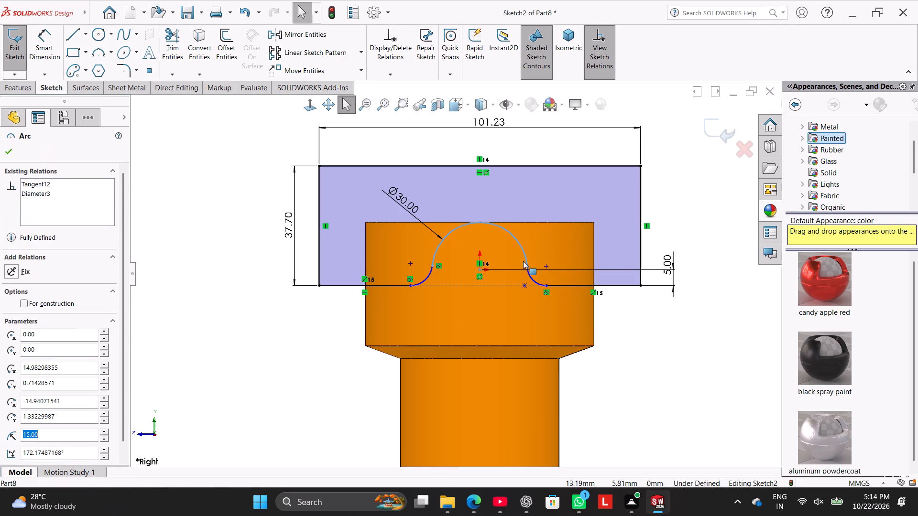
pyautogui.keyDown('ctrl'); pyautogui.click(528, 274); pyautogui.keyUp('ctrl')
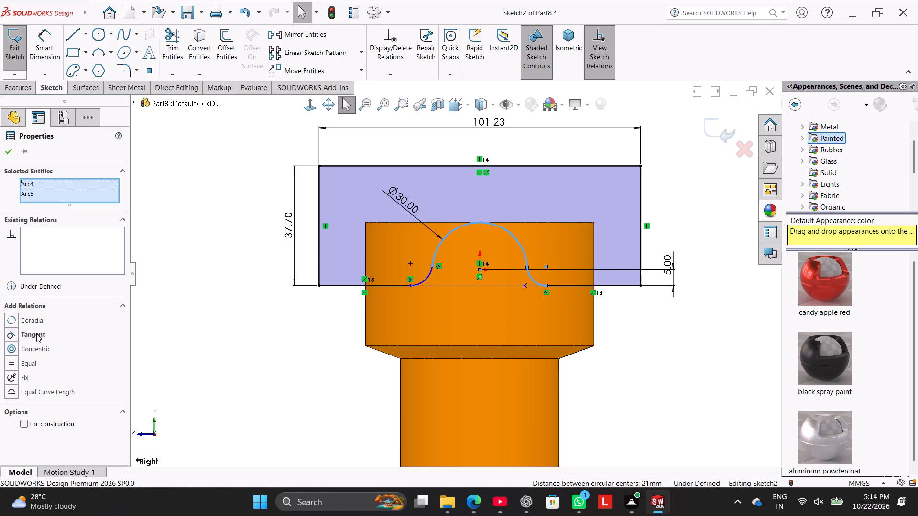
pyautogui.click(36, 333)
pyautogui.click(170, 328)
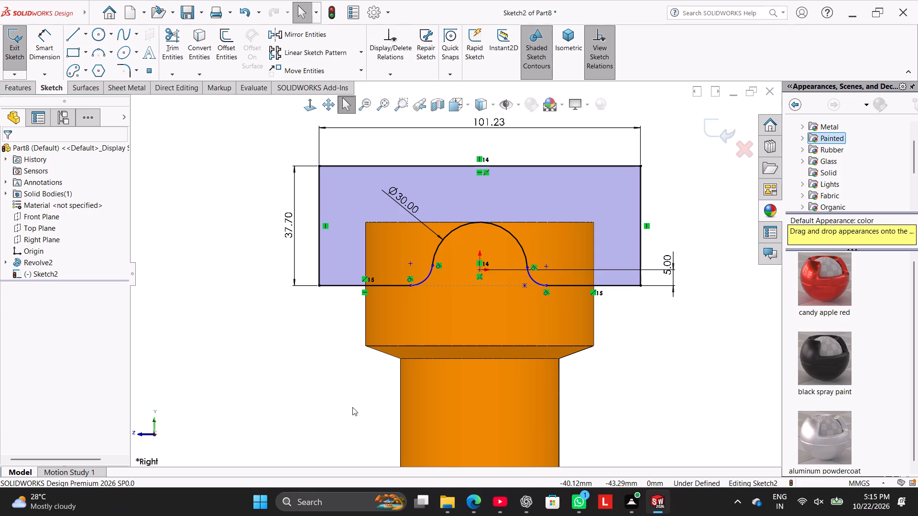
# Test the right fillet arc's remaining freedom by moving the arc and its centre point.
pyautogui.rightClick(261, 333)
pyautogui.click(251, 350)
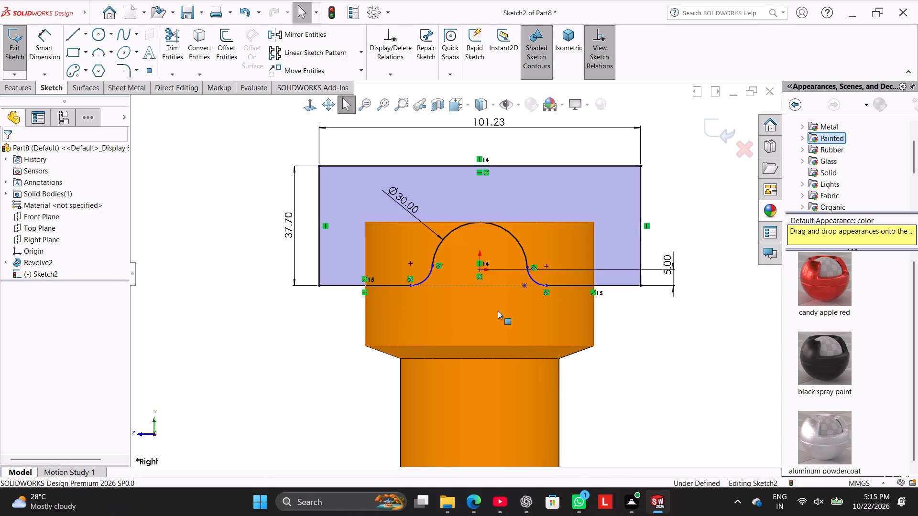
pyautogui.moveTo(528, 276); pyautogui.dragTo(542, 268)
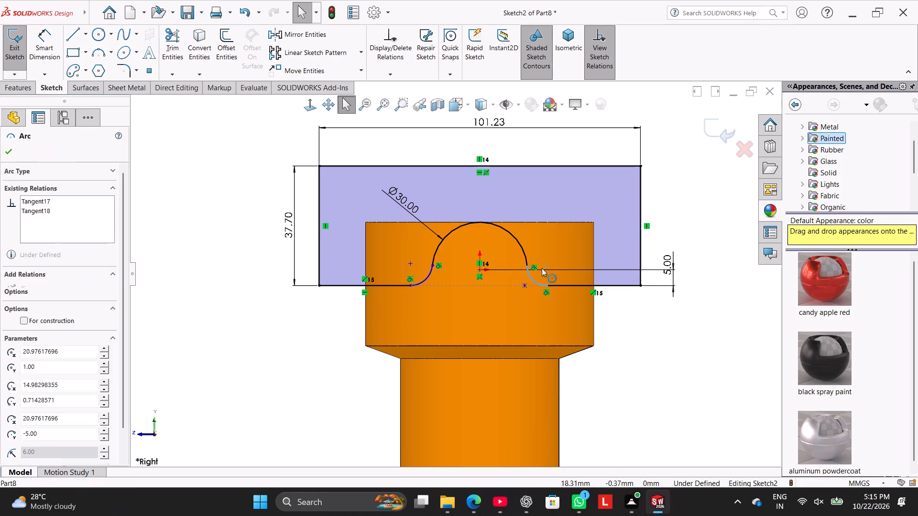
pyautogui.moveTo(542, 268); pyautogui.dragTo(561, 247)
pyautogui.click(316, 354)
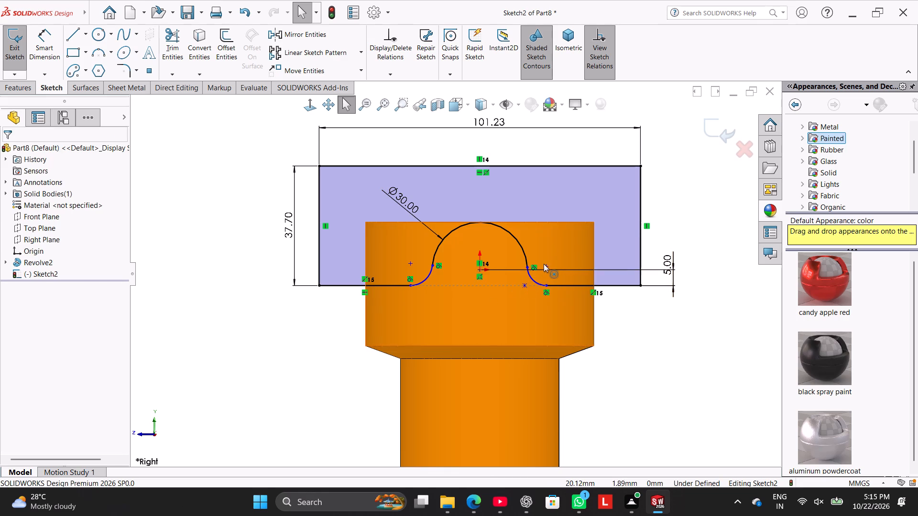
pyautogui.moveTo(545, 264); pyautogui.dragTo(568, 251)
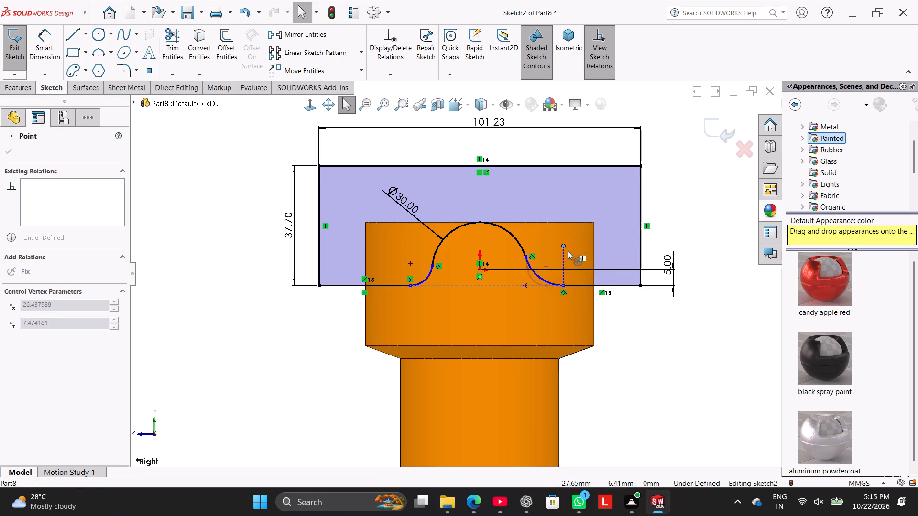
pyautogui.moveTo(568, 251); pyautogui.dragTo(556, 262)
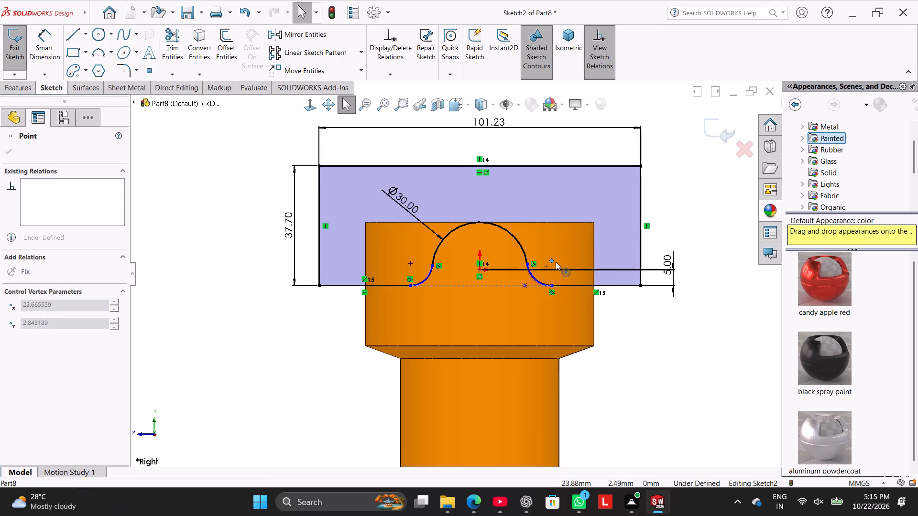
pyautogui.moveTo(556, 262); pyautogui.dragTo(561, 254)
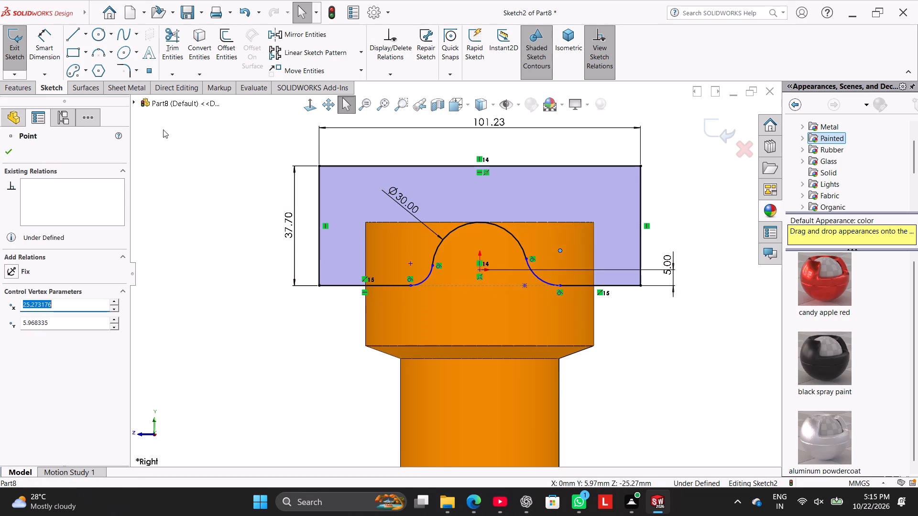
# Dimension the fillet arcs on both sides of the arch with a radius of 6 mm each.
pyautogui.click(48, 46)
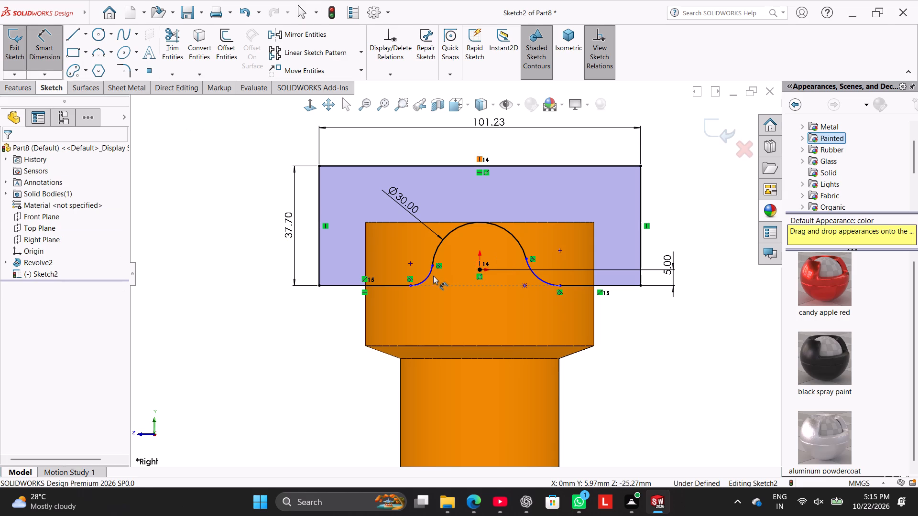
pyautogui.click(428, 277)
pyautogui.click(430, 316)
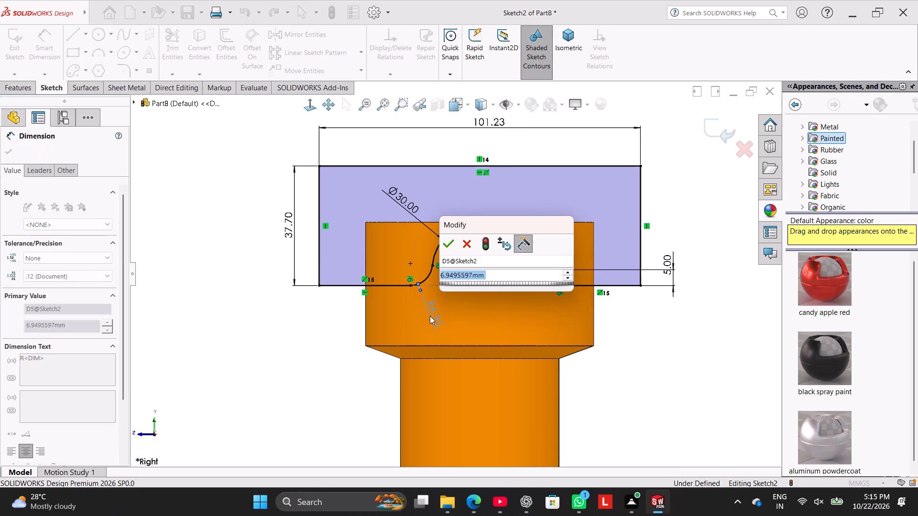
pyautogui.press('6')
pyautogui.press('Return')
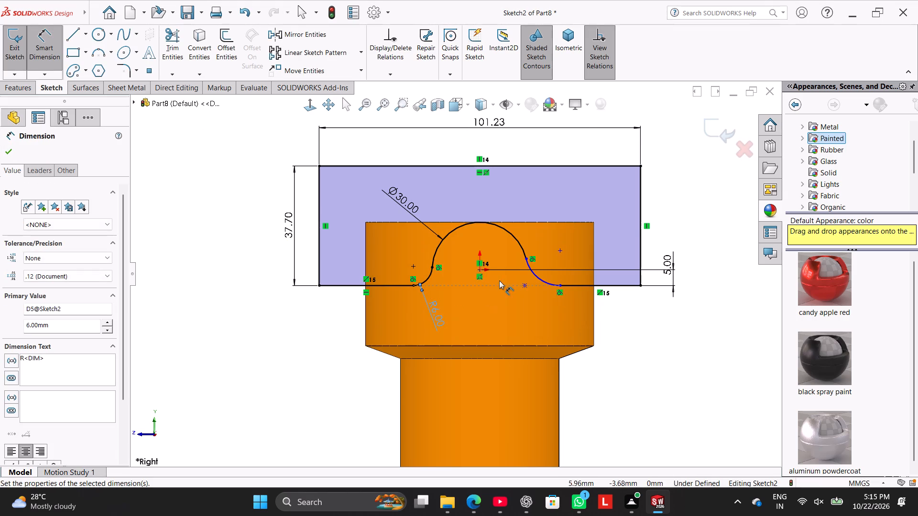
pyautogui.click(536, 276)
pyautogui.click(511, 310)
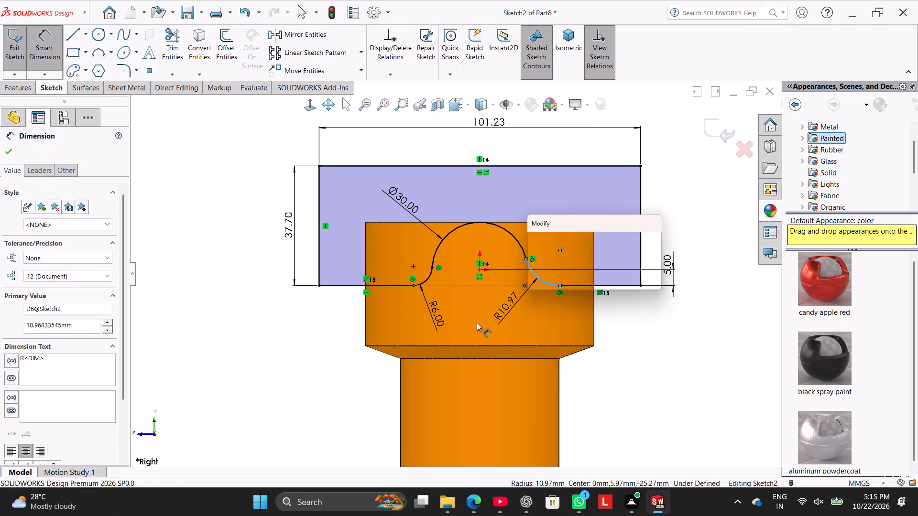
pyautogui.press('6')
pyautogui.press('Return')
pyautogui.rightClick(217, 345)
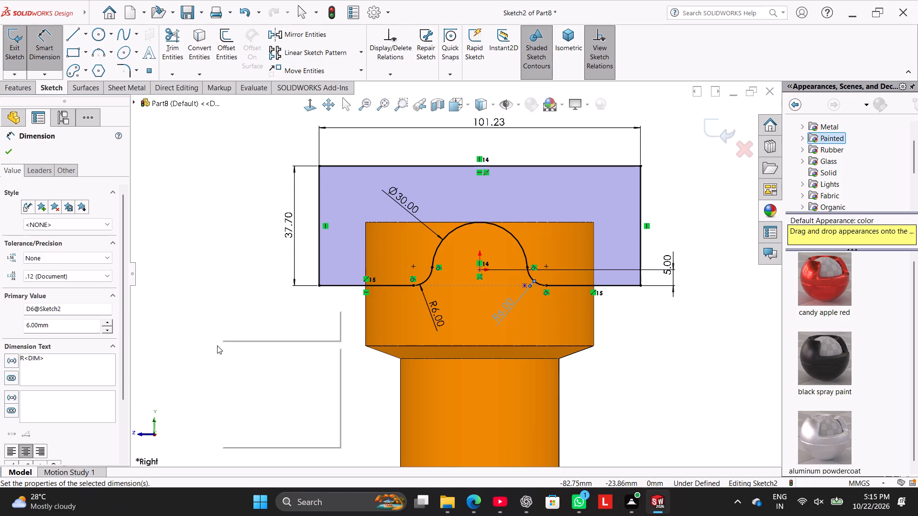
pyautogui.click(254, 373)
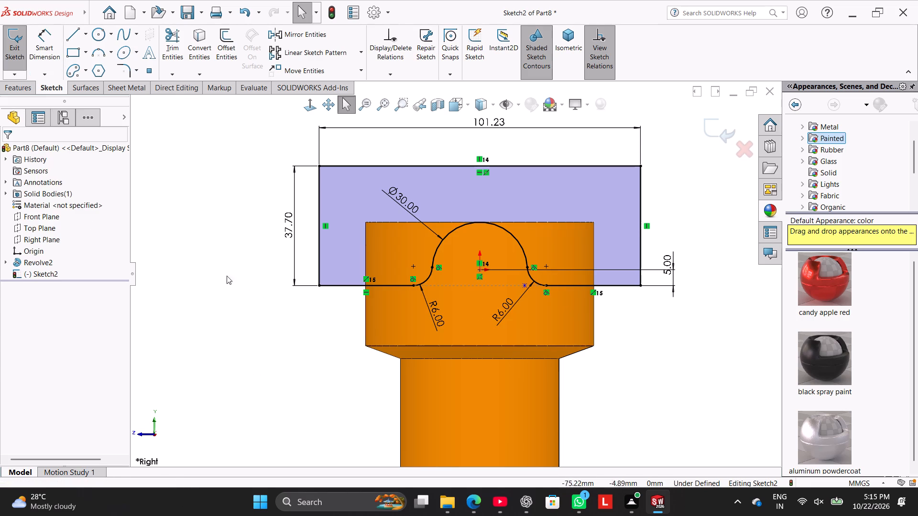
# Make an extruded cut from the arch profile through the part's upper collar, using Mid Plane with a 77 mm depth.
pyautogui.click(17, 86)
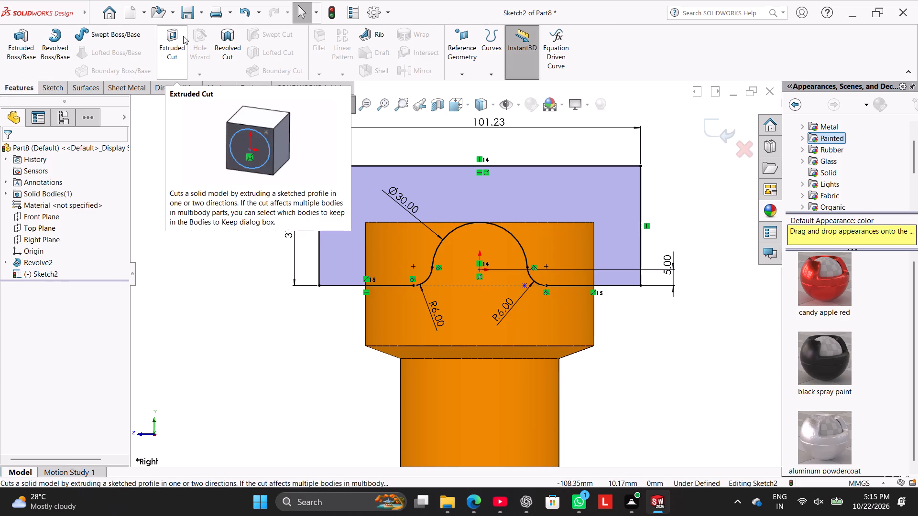
pyautogui.click(181, 40)
pyautogui.moveTo(254, 223); pyautogui.dragTo(264, 272, button='middle')
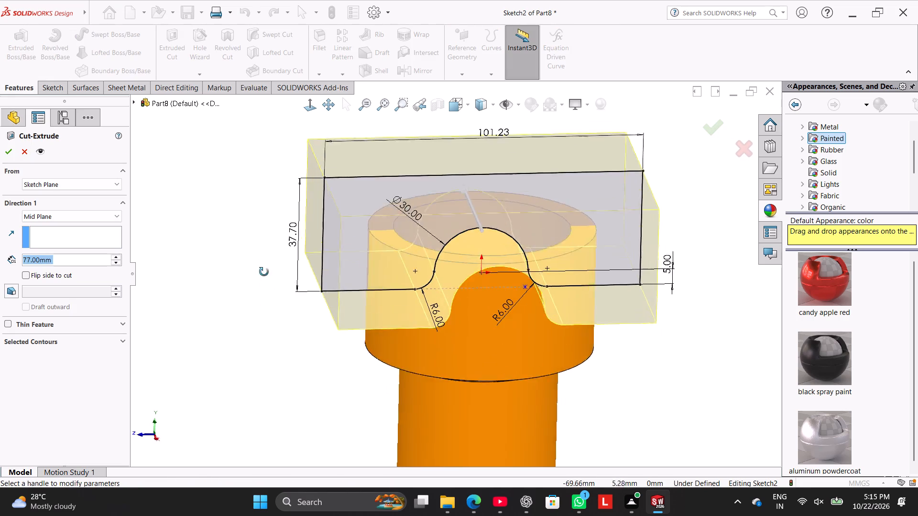
pyautogui.moveTo(264, 272); pyautogui.dragTo(278, 380, button='middle')
pyautogui.click(12, 152)
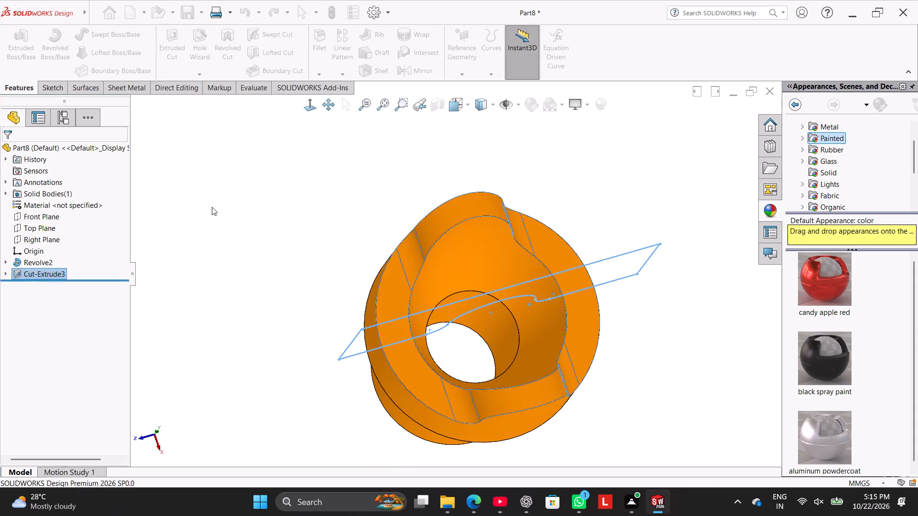
pyautogui.click(232, 215)
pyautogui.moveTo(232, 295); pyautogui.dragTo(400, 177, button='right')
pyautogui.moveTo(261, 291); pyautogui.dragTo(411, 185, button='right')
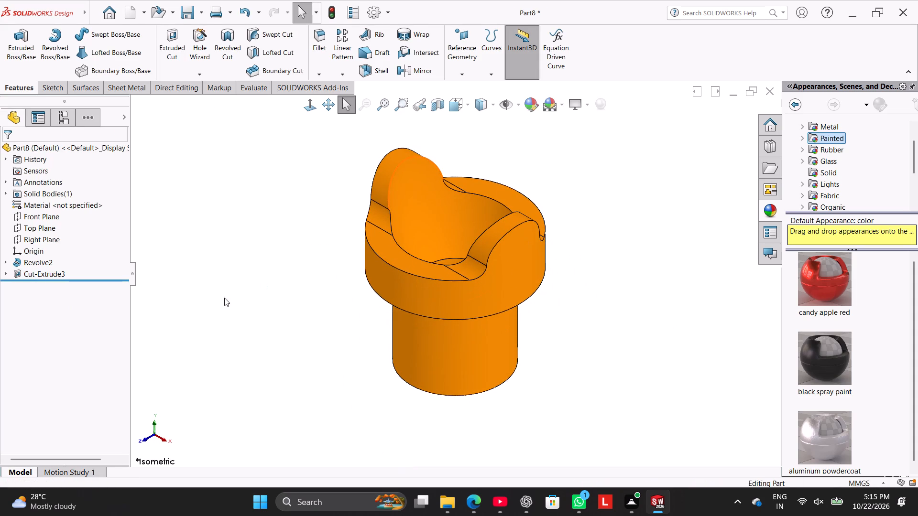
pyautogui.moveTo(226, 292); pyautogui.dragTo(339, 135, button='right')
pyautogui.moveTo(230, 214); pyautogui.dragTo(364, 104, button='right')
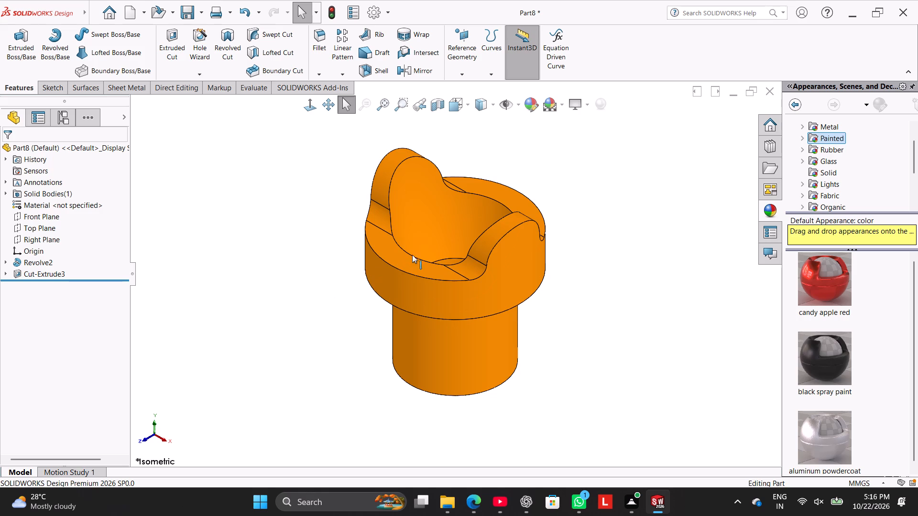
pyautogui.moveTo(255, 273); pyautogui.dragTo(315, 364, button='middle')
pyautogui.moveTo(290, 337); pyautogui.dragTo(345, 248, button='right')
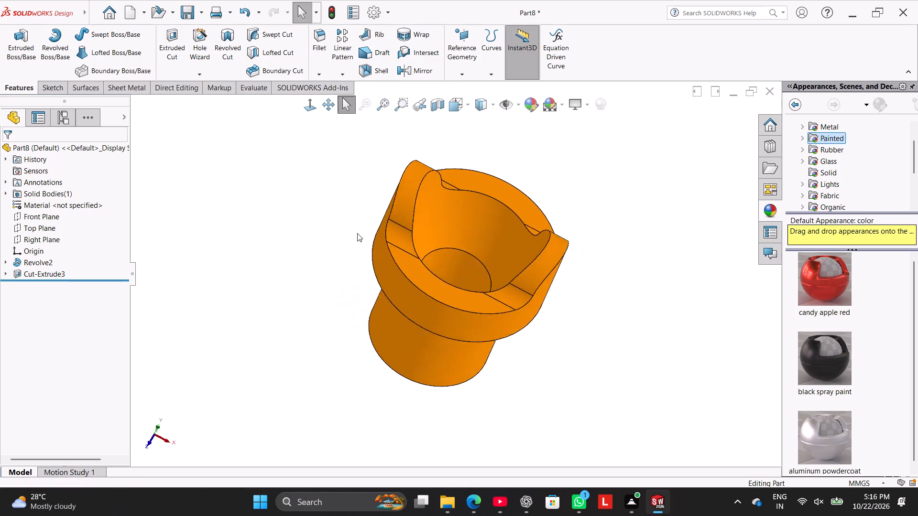
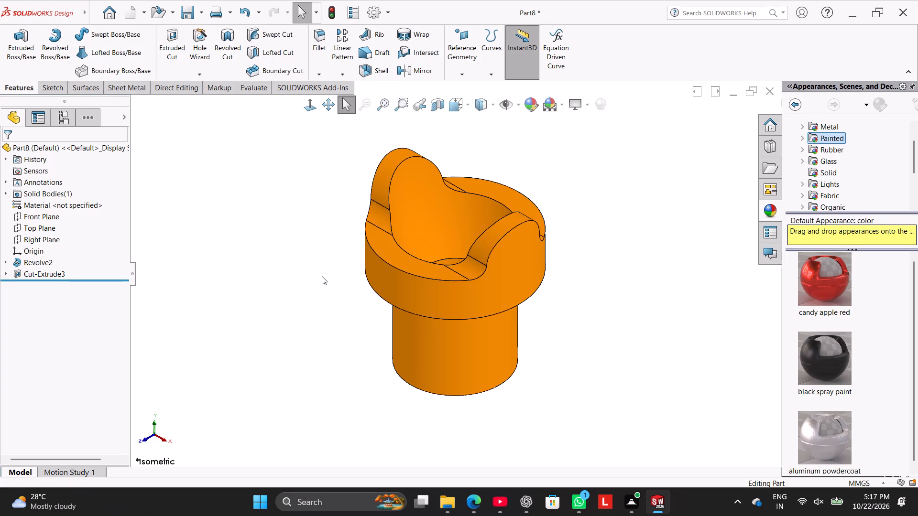
# Change the sketch plane of the revolve's profile sketch, Sketch1, to the Right Plane.
pyautogui.click(311, 323)
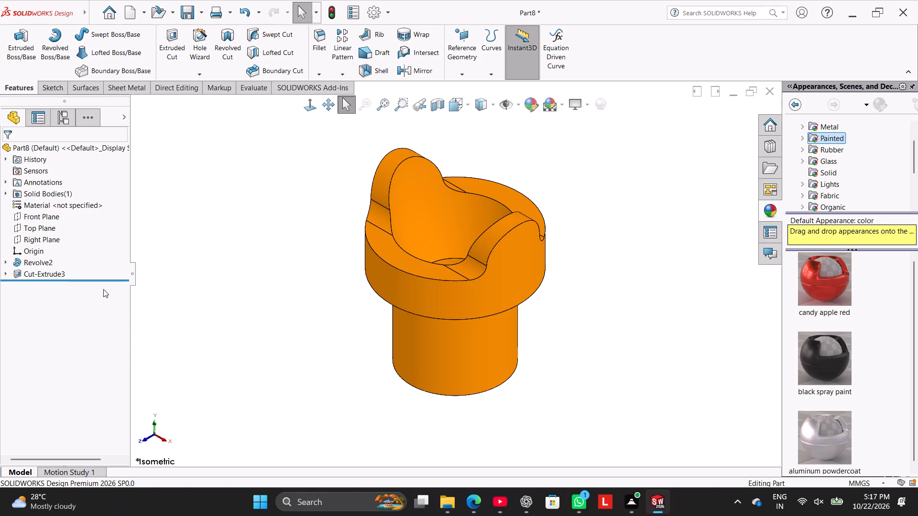
pyautogui.click(9, 261)
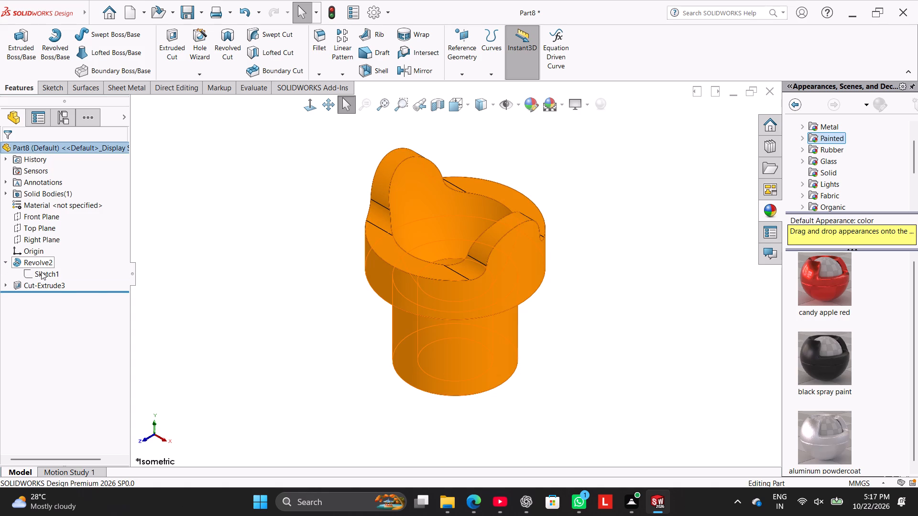
pyautogui.rightClick(41, 271)
pyautogui.click(70, 242)
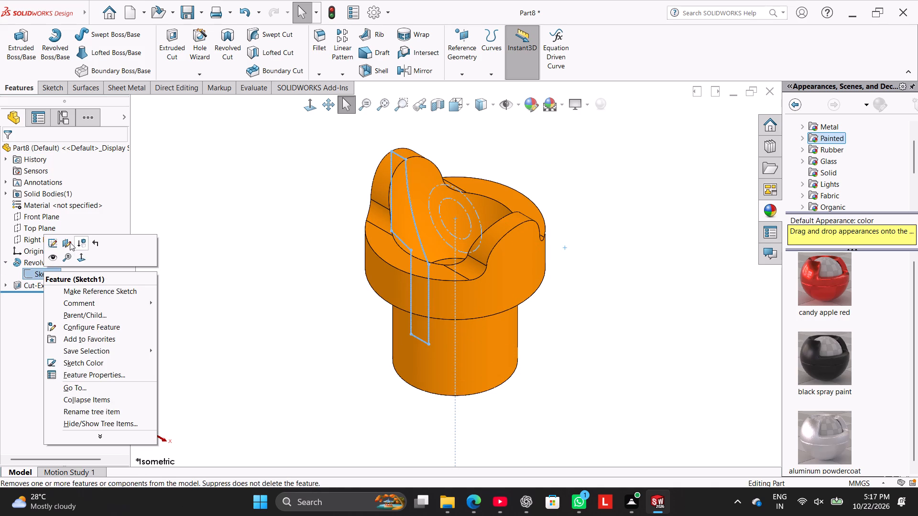
pyautogui.click(137, 103)
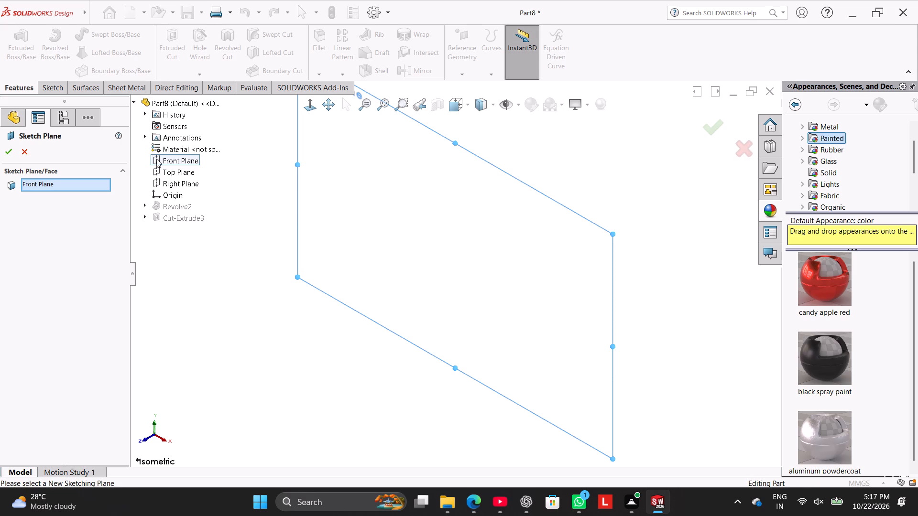
pyautogui.click(168, 186)
pyautogui.click(6, 147)
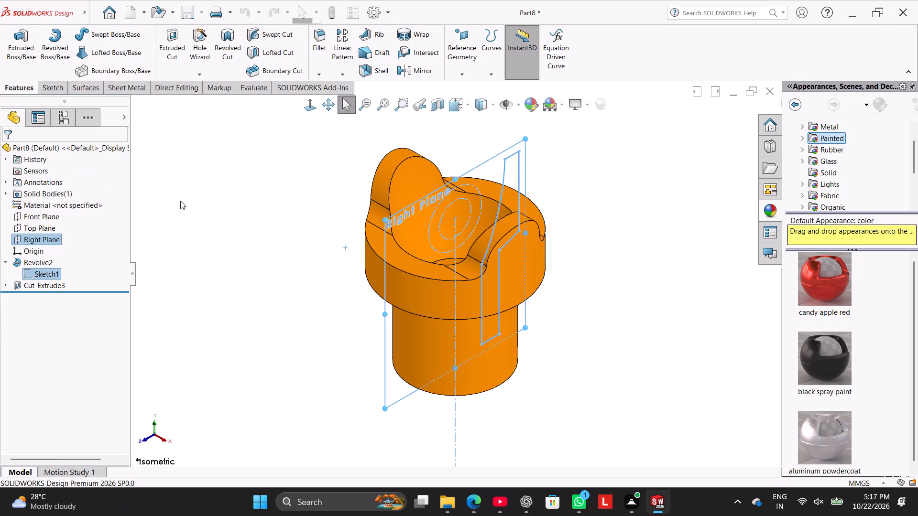
pyautogui.click(258, 233)
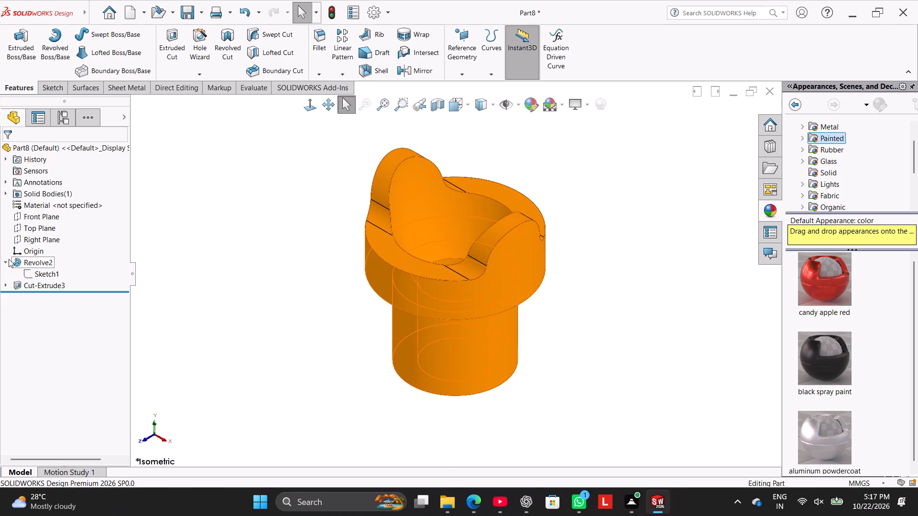
pyautogui.click(9, 259)
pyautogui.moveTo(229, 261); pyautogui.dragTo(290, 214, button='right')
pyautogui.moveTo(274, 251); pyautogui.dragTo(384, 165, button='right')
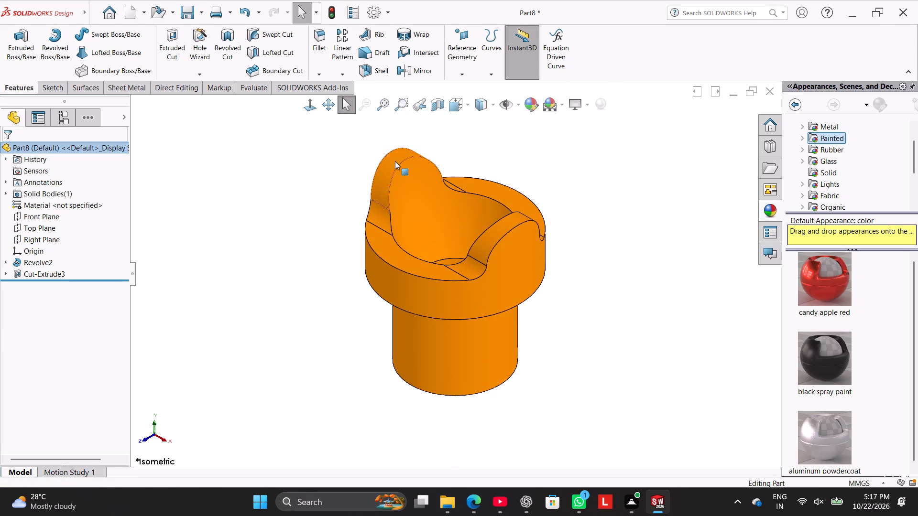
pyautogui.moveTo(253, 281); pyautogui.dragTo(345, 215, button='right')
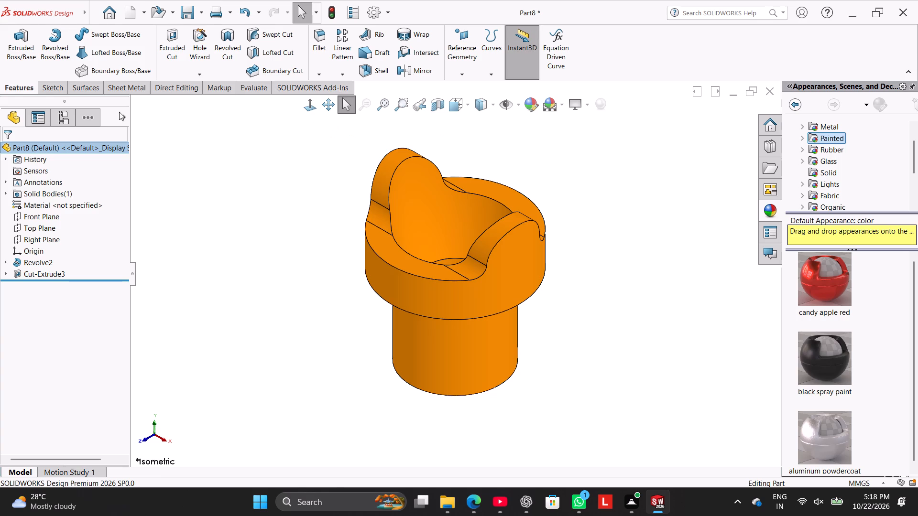
# Create a reference plane parallel to the Right Plane at an offset distance of 40 mm.
pyautogui.keyDown('ctrl'); pyautogui.click(54, 235); pyautogui.keyUp('ctrl')
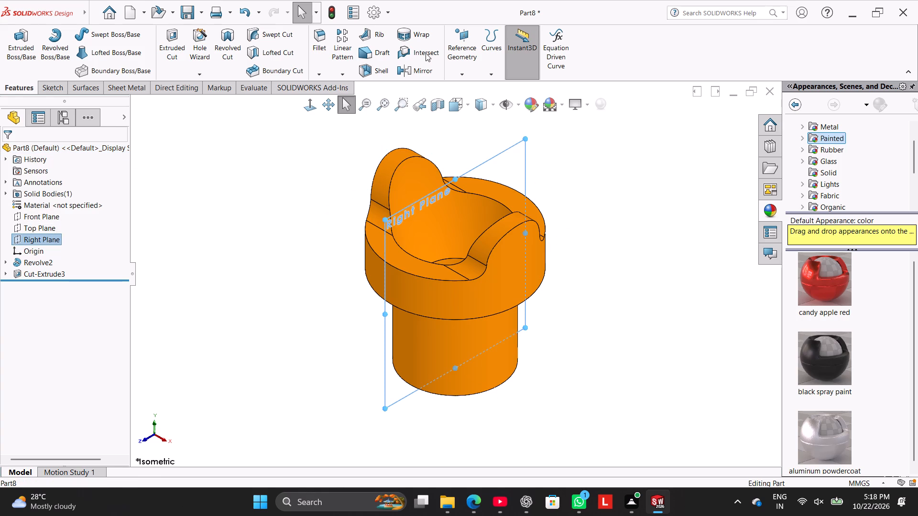
pyautogui.keyDown('ctrl'); pyautogui.click(452, 47); pyautogui.keyUp('ctrl')
pyautogui.click(465, 87)
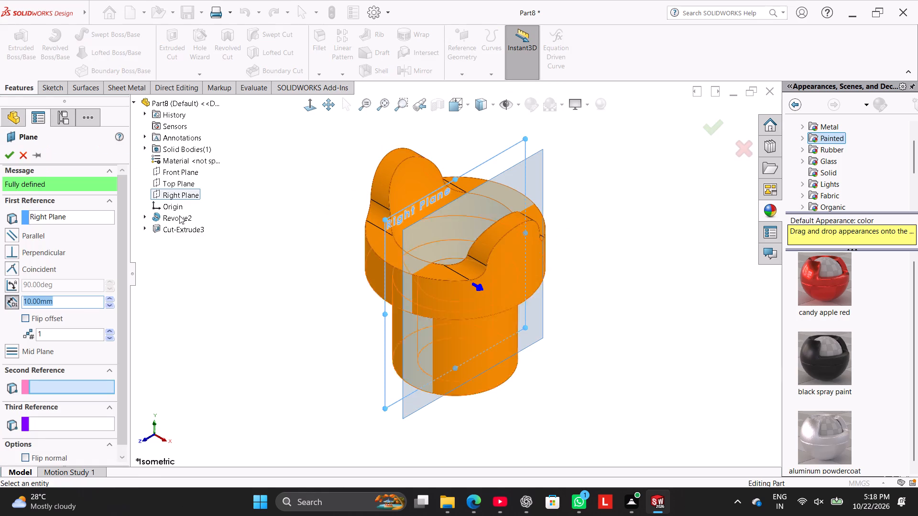
pyautogui.doubleClick(82, 298)
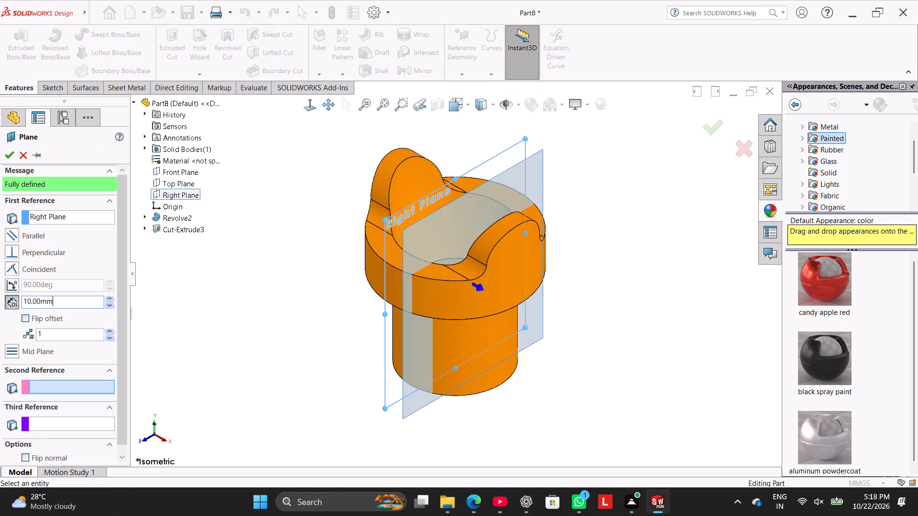
pyautogui.write('40')
pyautogui.press('Return')
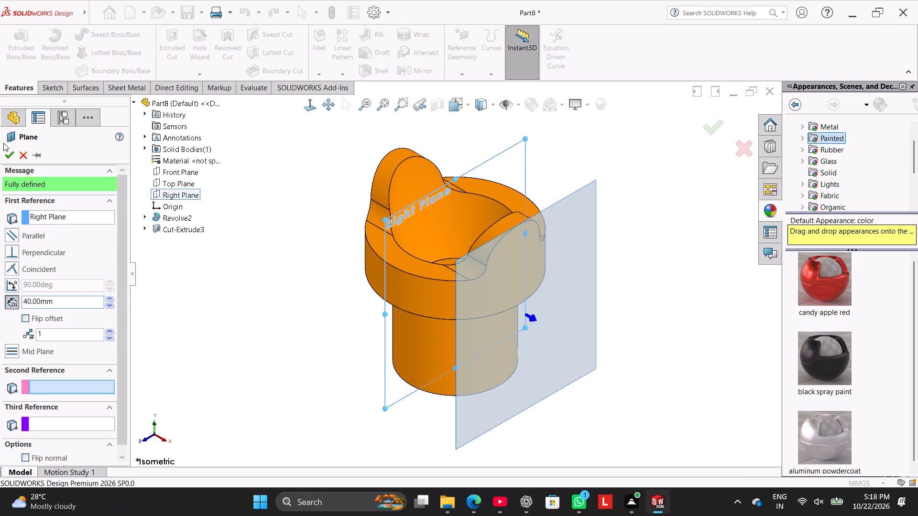
pyautogui.click(9, 154)
pyautogui.click(267, 275)
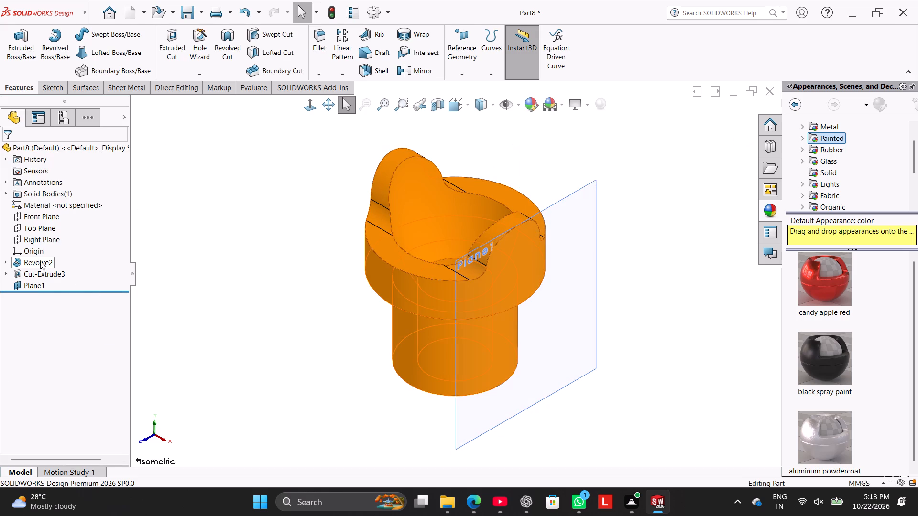
# Show the revolve's profile sketch, Sketch1, in the model.
pyautogui.click(9, 259)
pyautogui.rightClick(35, 269)
pyautogui.click(46, 258)
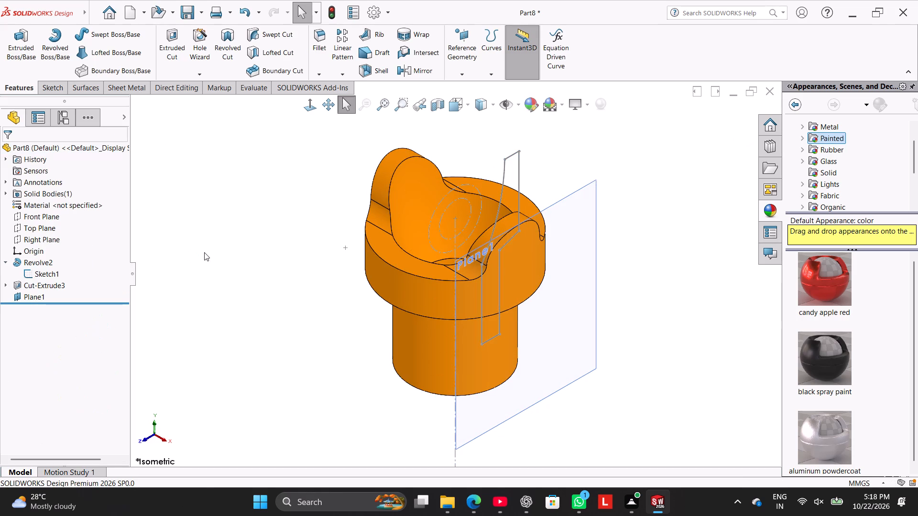
pyautogui.click(204, 252)
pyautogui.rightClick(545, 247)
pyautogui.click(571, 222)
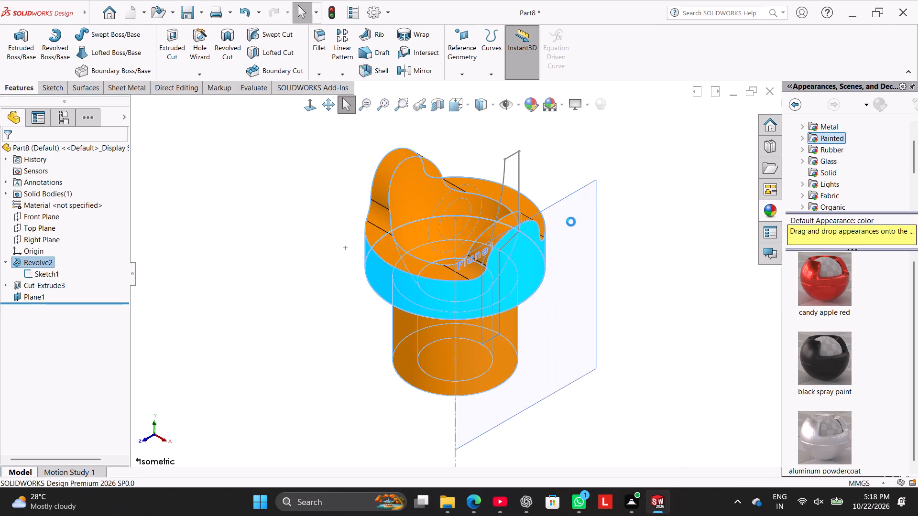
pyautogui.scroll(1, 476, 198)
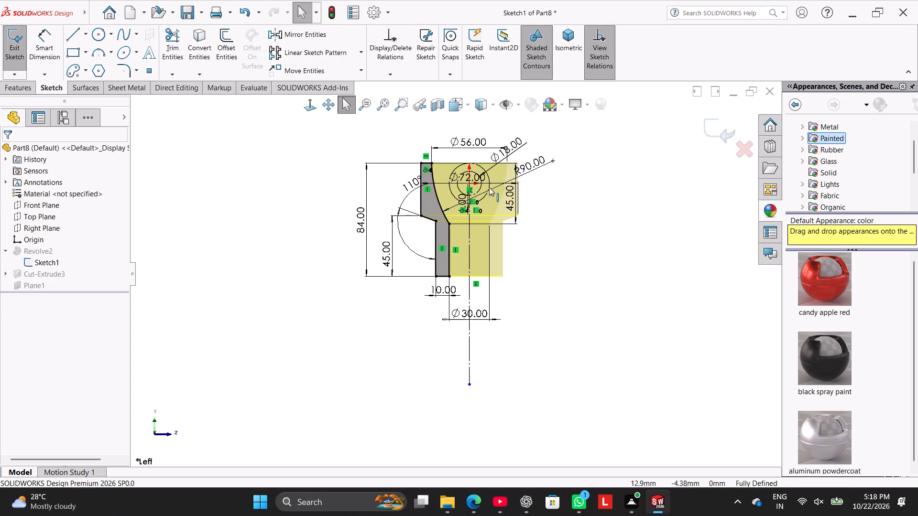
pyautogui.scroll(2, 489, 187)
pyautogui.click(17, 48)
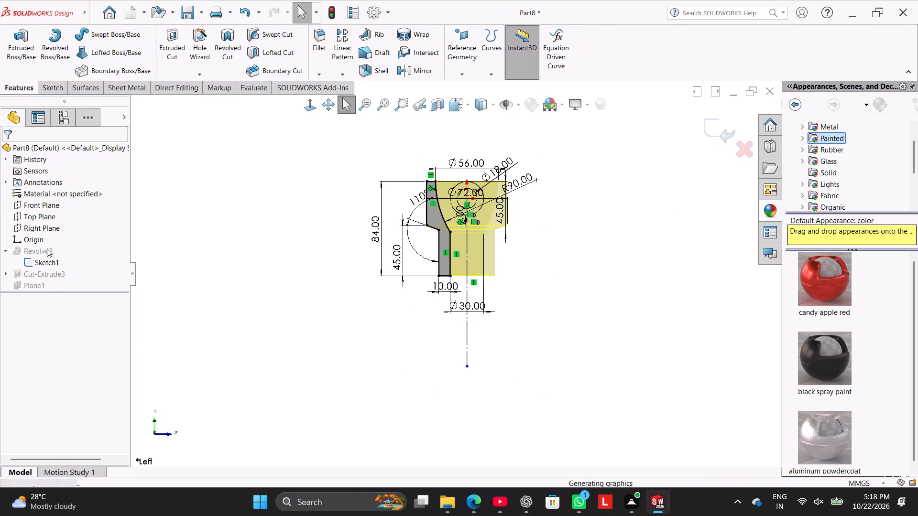
# Start a sketch on Plane1 and convert the 30 mm construction circle of Sketch1 into it.
pyautogui.rightClick(37, 295)
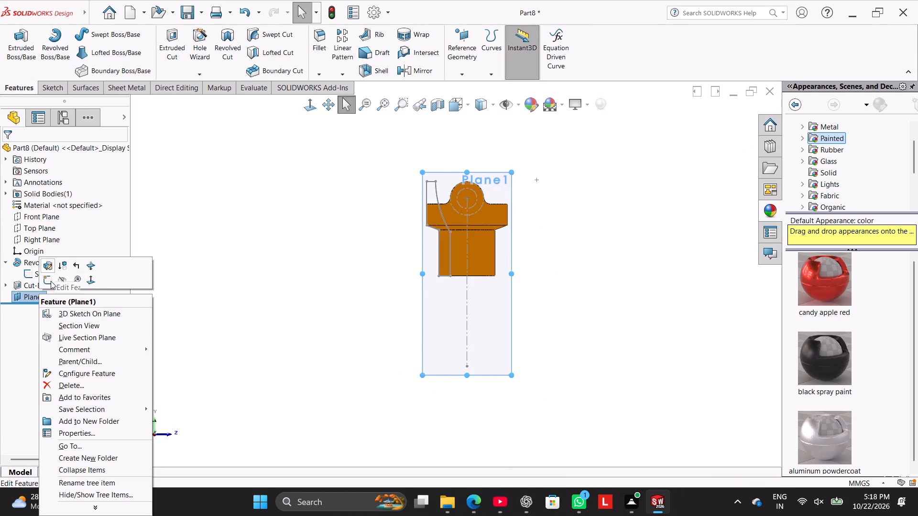
pyautogui.click(51, 281)
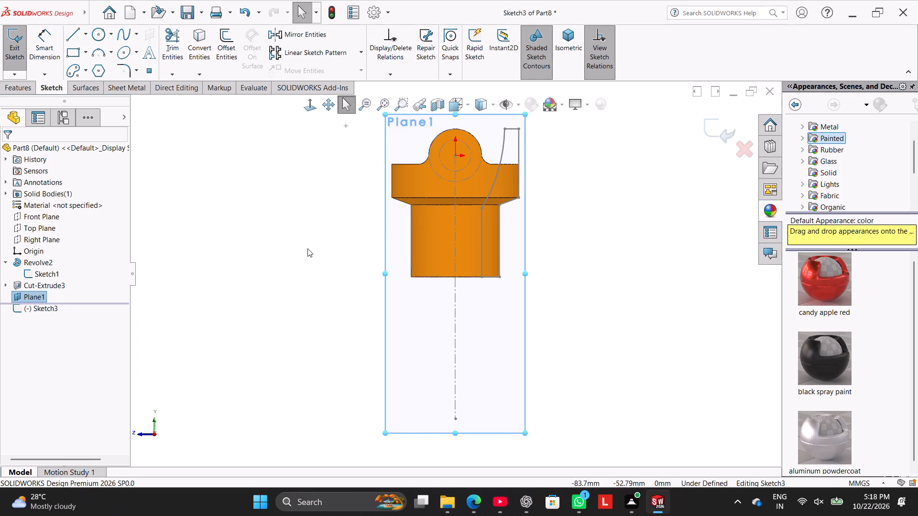
pyautogui.scroll(1, 308, 247)
pyautogui.scroll(2, 363, 210)
pyautogui.scroll(-2, 456, 156)
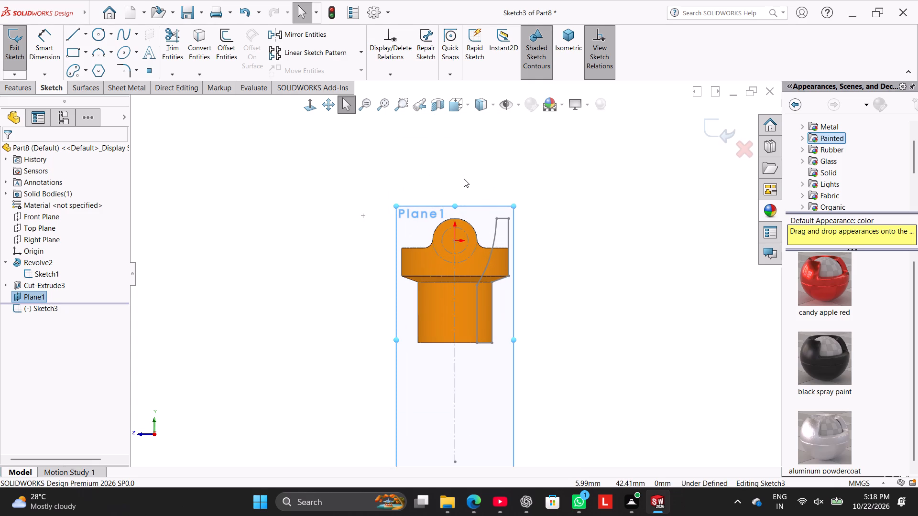
pyautogui.scroll(-3, 480, 248)
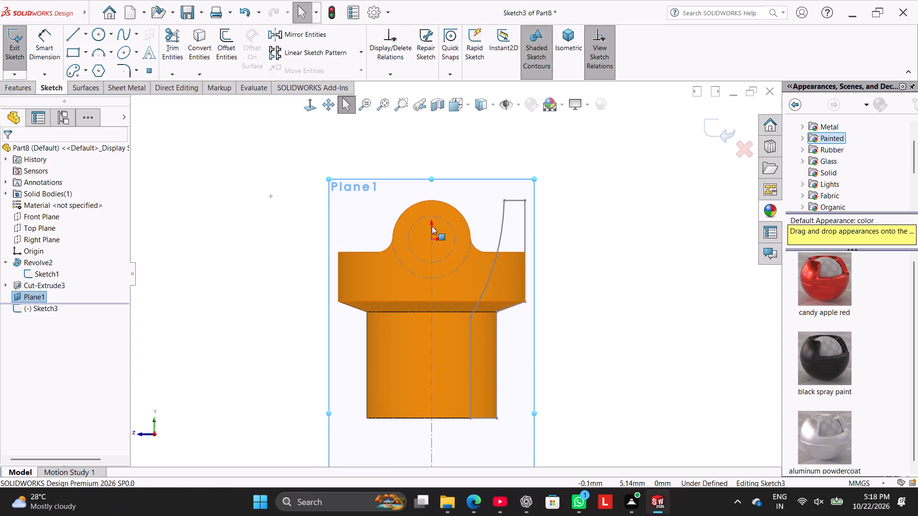
pyautogui.scroll(-1, 438, 233)
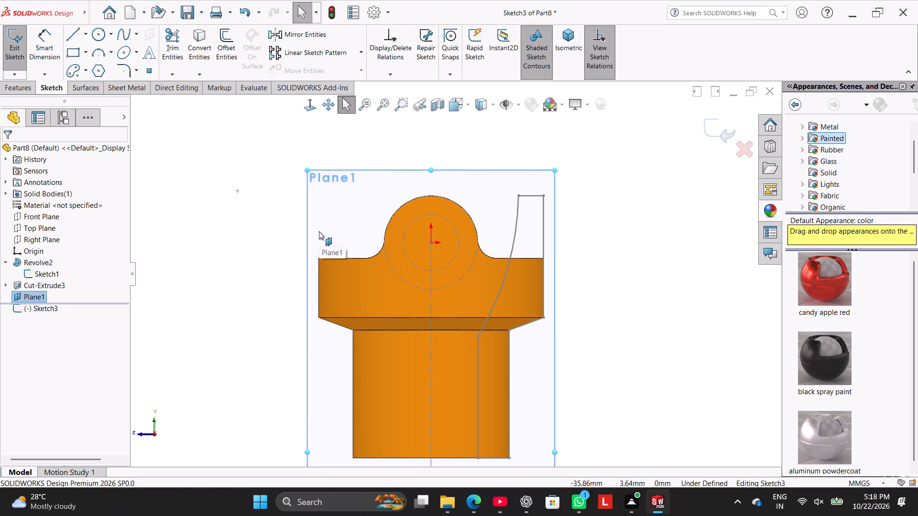
pyautogui.click(201, 47)
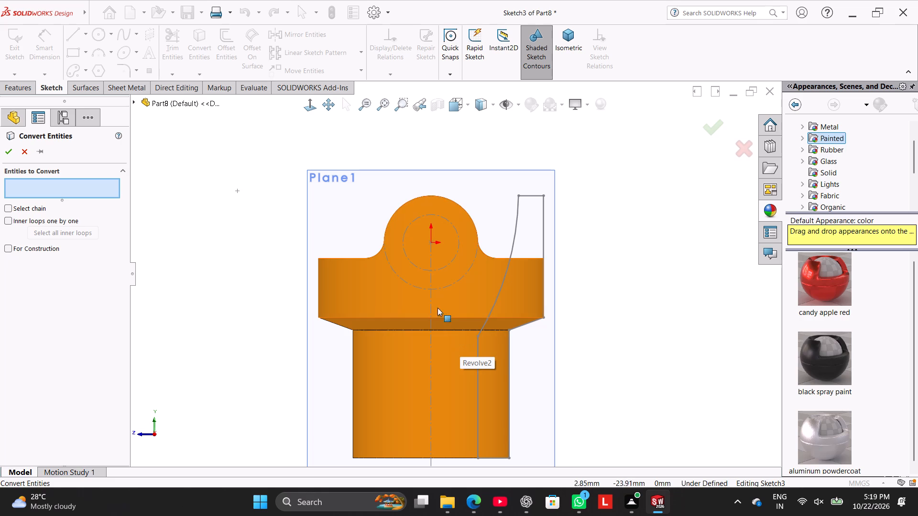
pyautogui.click(449, 286)
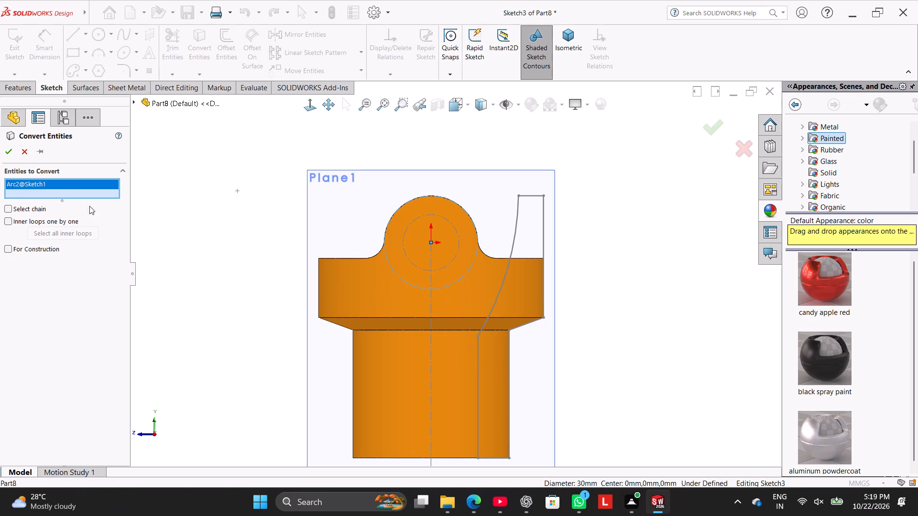
pyautogui.click(7, 151)
# Hide the revolve's profile sketch, Sketch1.
pyautogui.rightClick(35, 275)
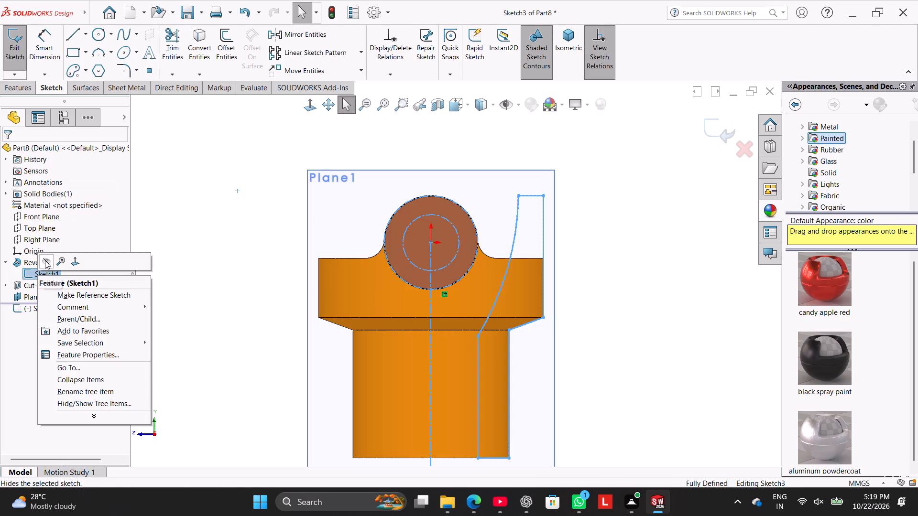
pyautogui.click(45, 259)
pyautogui.click(225, 215)
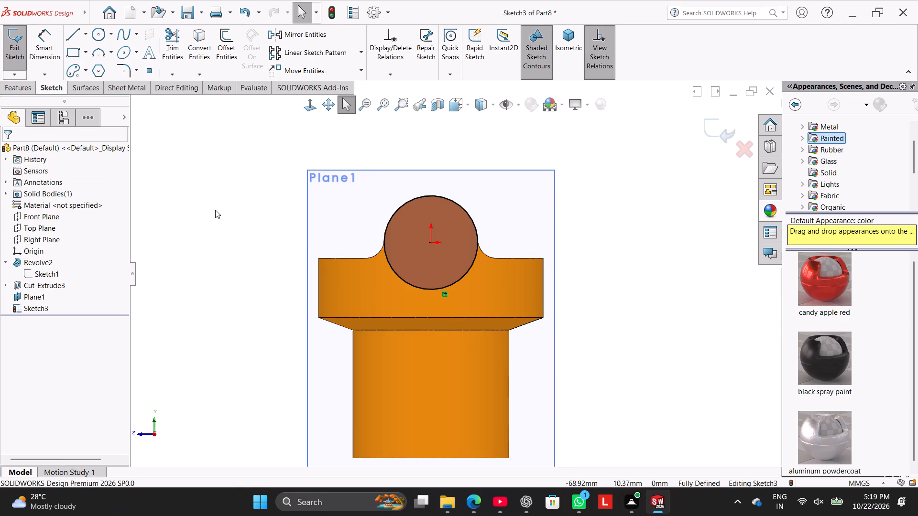
# Sketch a corner rectangle about 27 mm wide and 9 mm high above the converted circle.
pyautogui.click(72, 56)
pyautogui.click(387, 130)
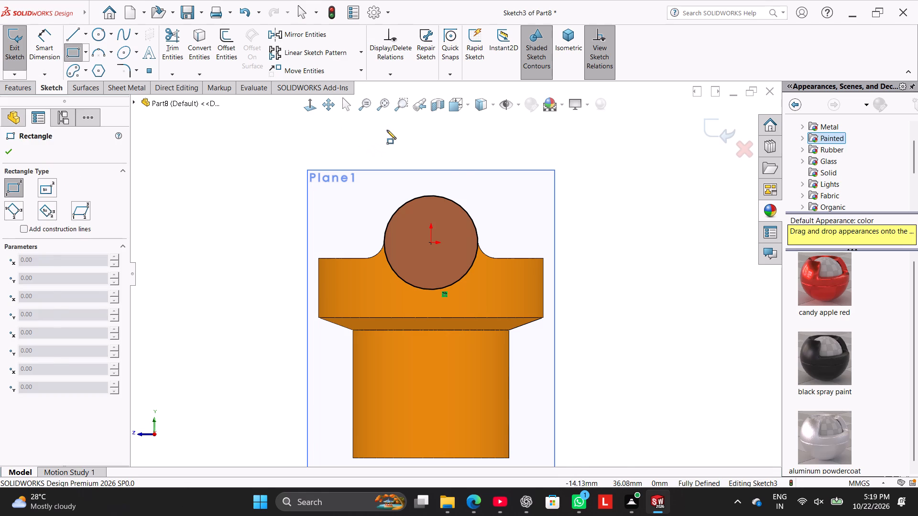
pyautogui.click(470, 158)
pyautogui.rightClick(228, 174)
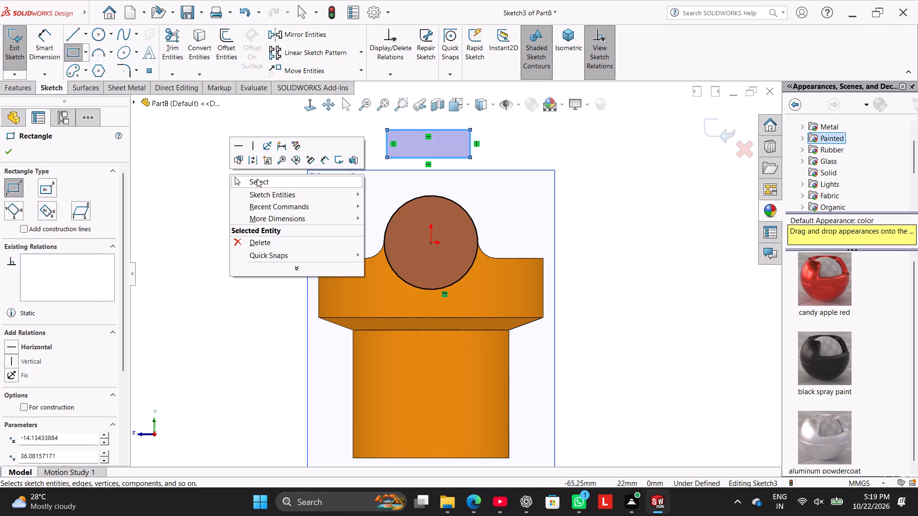
pyautogui.click(257, 179)
# Dimension the rectangle above the circle to 24 mm wide and 12.49 mm high.
pyautogui.click(48, 52)
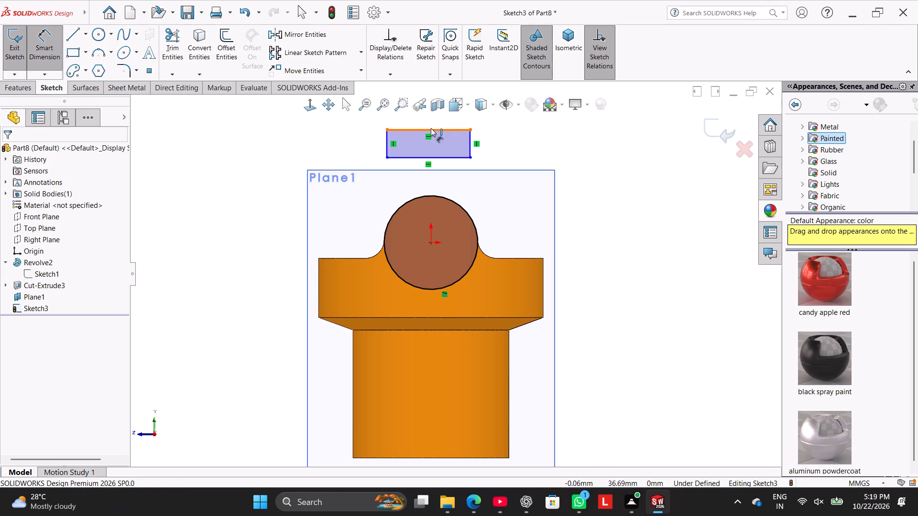
pyautogui.click(431, 128)
pyautogui.click(431, 118)
pyautogui.write('24')
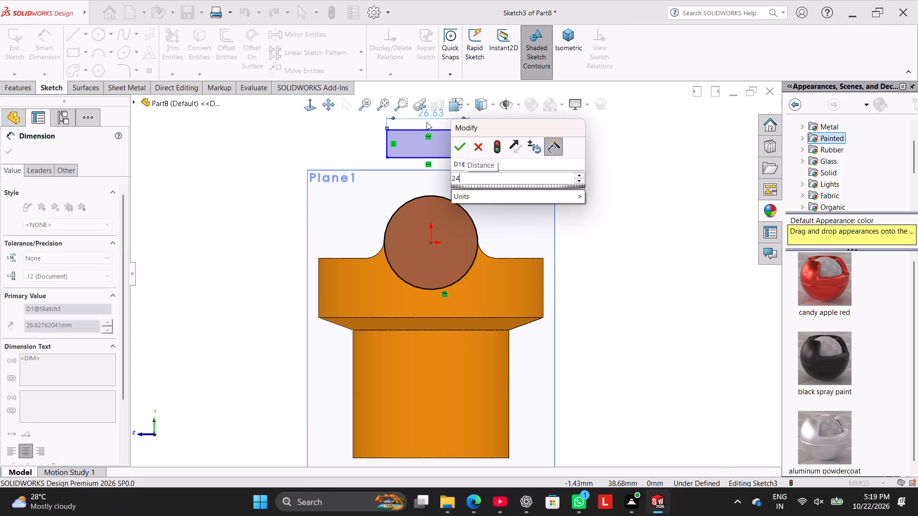
pyautogui.press('Return')
pyautogui.click(385, 150)
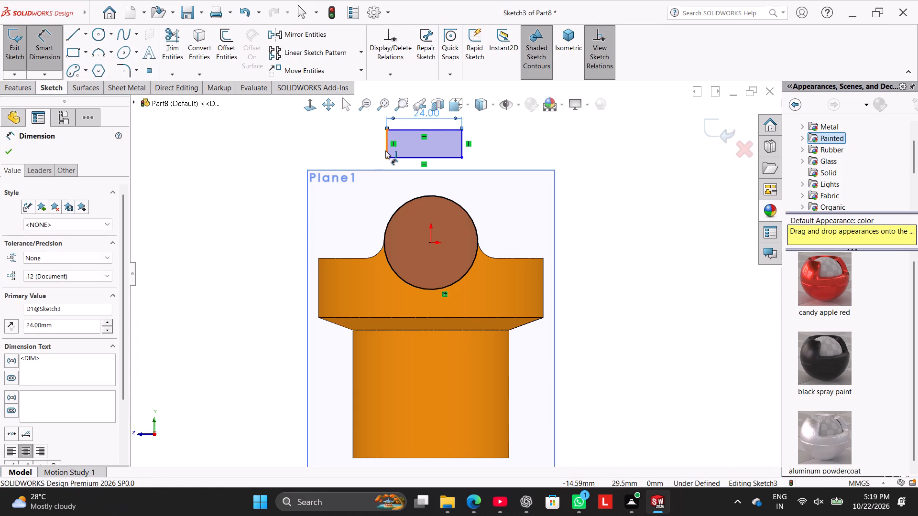
pyautogui.click(368, 149)
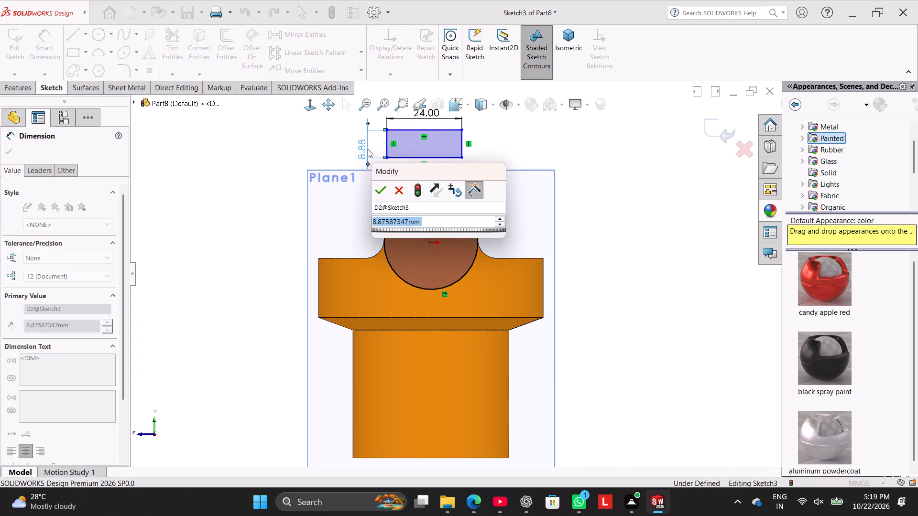
pyautogui.write('12.49')
pyautogui.press('Return')
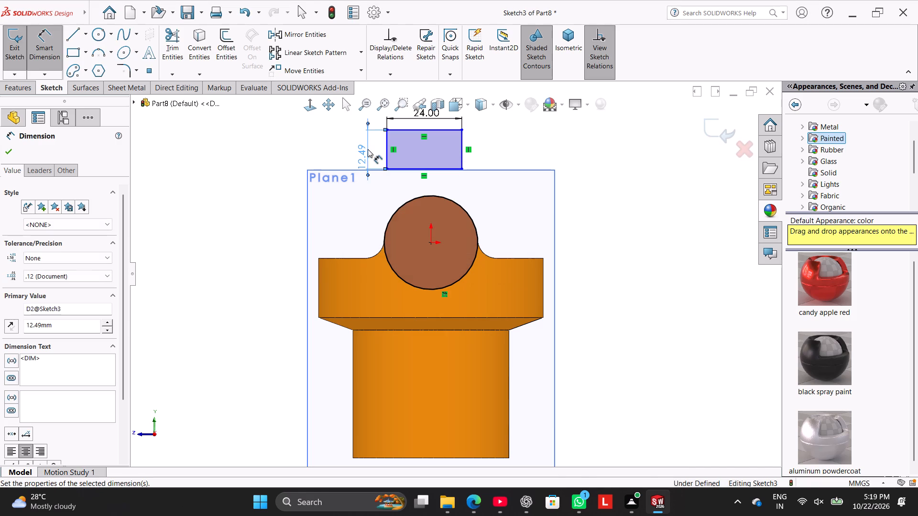
pyautogui.rightClick(221, 186)
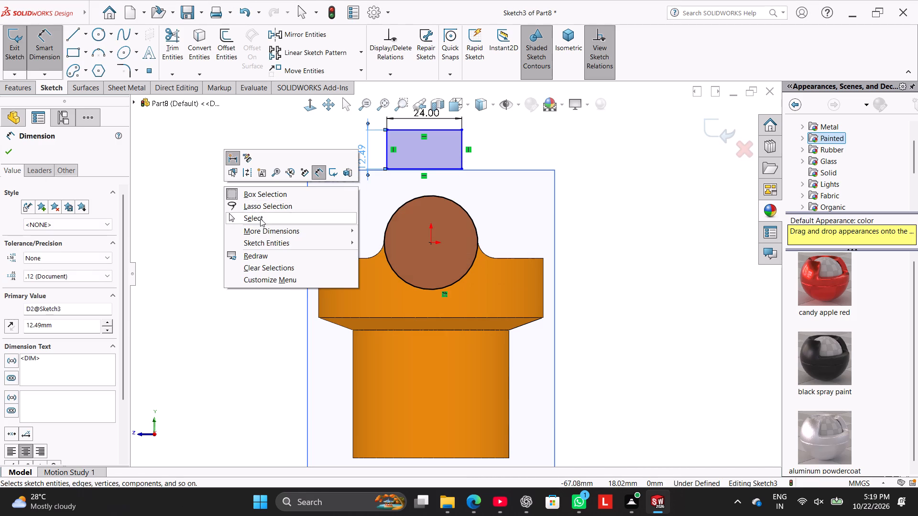
pyautogui.click(260, 218)
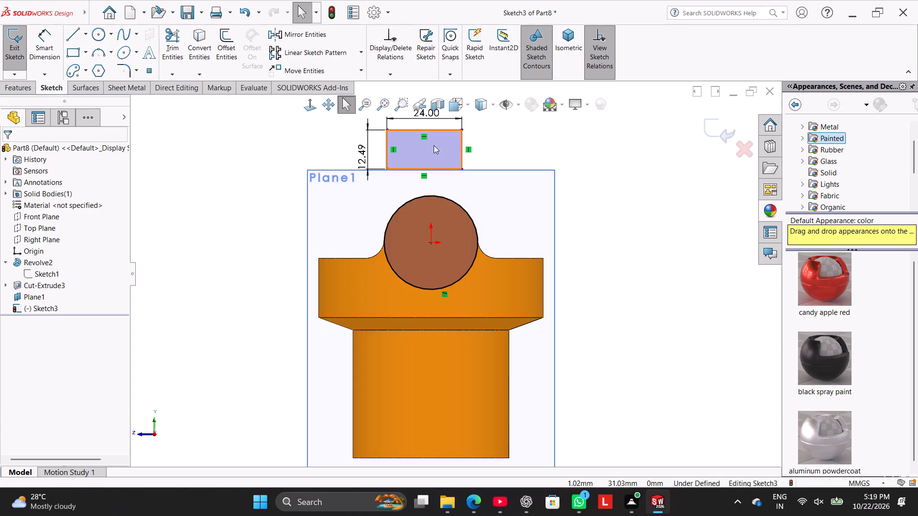
# Add a Vertical relation between the midpoint of the rectangle's bottom edge and the origin.
pyautogui.scroll(-3, 430, 195)
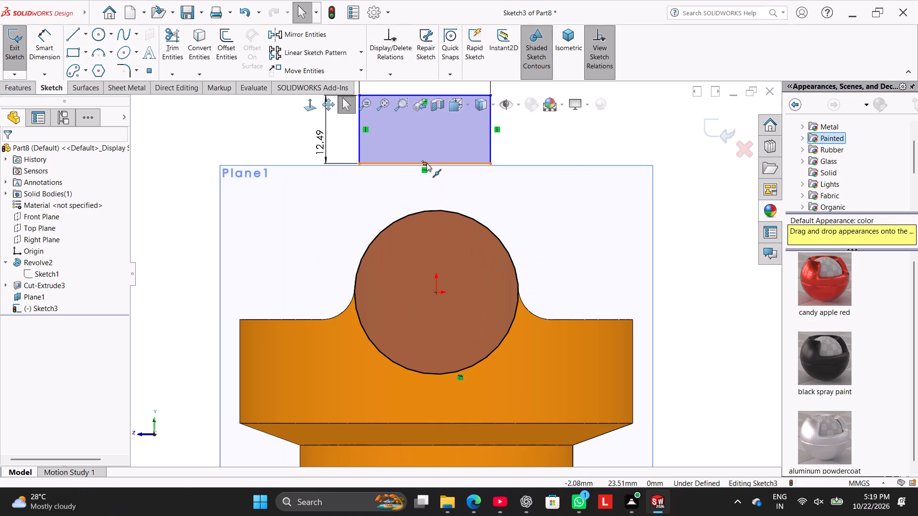
pyautogui.keyDown('ctrl'); pyautogui.click(426, 163); pyautogui.keyUp('ctrl')
pyautogui.keyDown('ctrl'); pyautogui.click(437, 294); pyautogui.keyUp('ctrl')
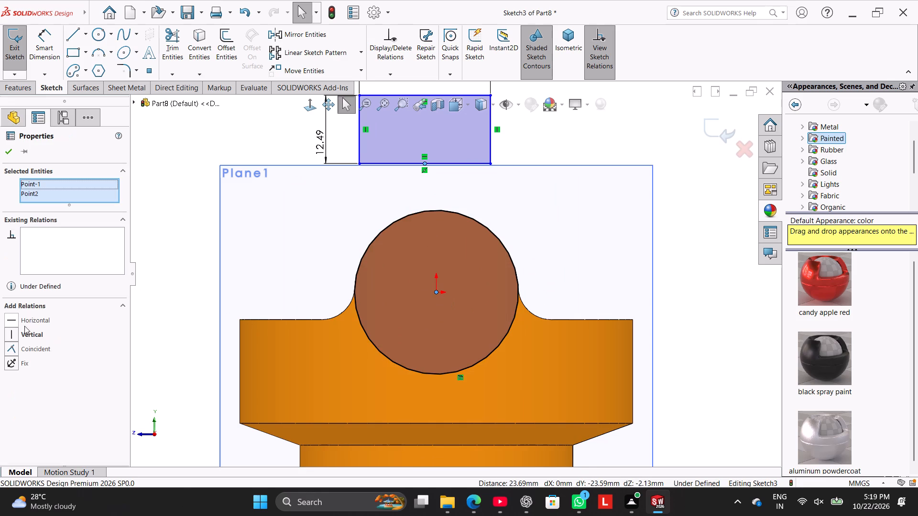
pyautogui.click(22, 333)
pyautogui.click(142, 268)
# Move the rectangle below the 30 mm circle and make one of its upper corners coincident with that circle.
pyautogui.scroll(2, 332, 232)
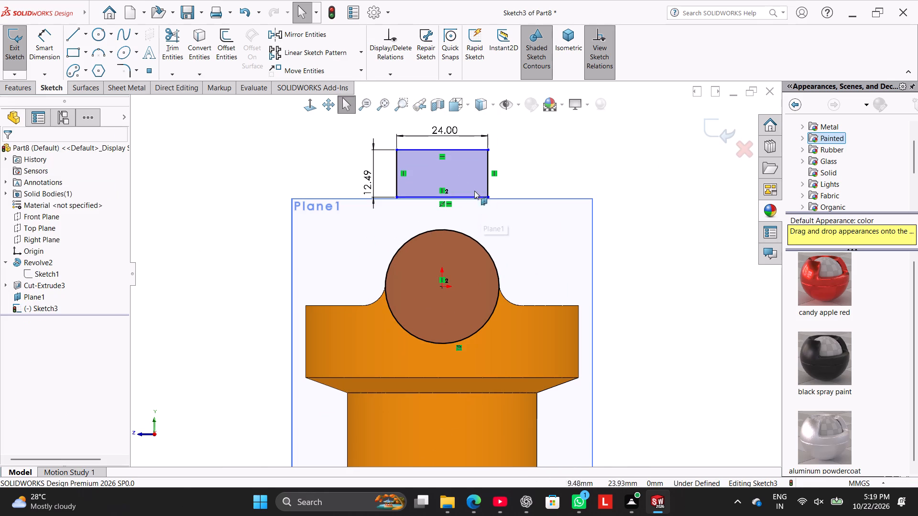
pyautogui.moveTo(450, 168); pyautogui.dragTo(461, 370)
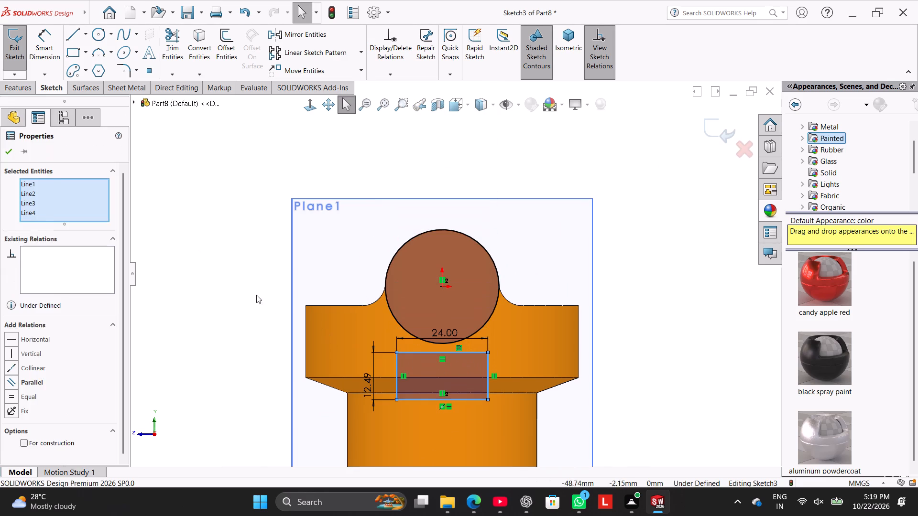
pyautogui.click(256, 295)
pyautogui.keyDown('ctrl'); pyautogui.click(488, 352); pyautogui.keyUp('ctrl')
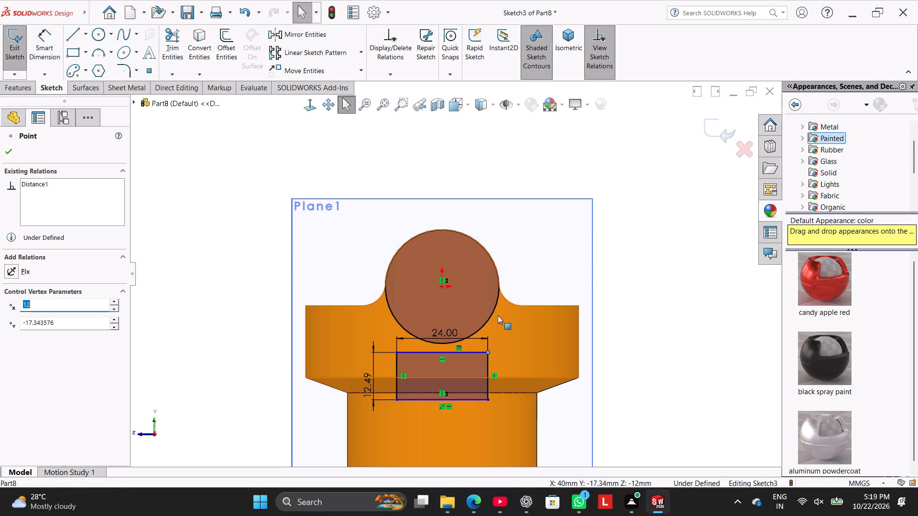
pyautogui.keyDown('ctrl'); pyautogui.click(497, 307); pyautogui.keyUp('ctrl')
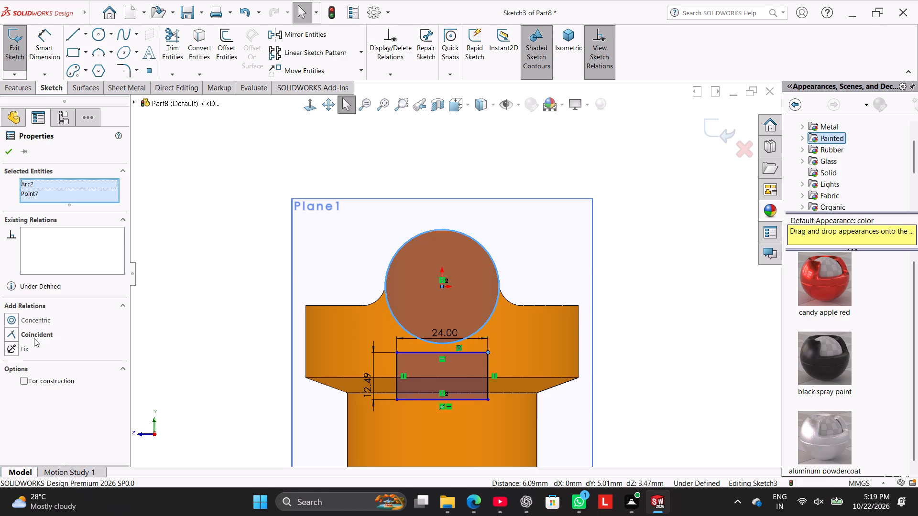
pyautogui.click(35, 335)
pyautogui.click(184, 279)
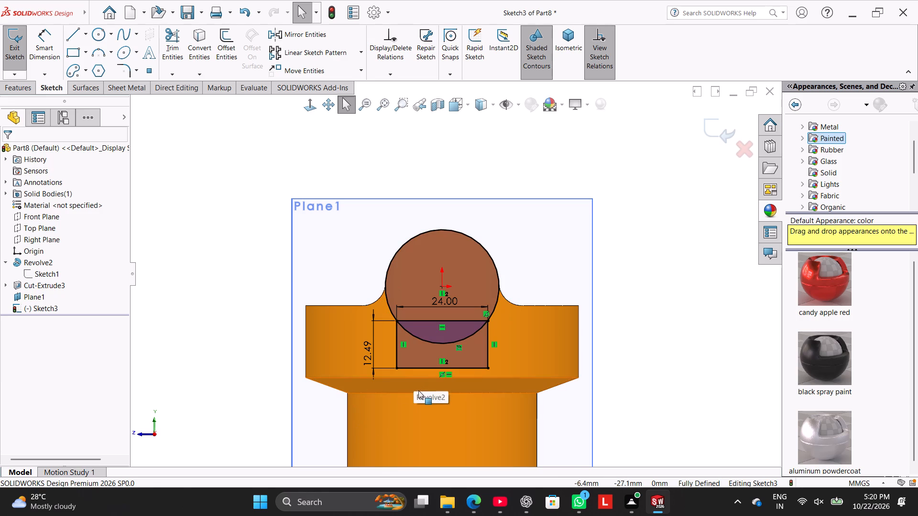
# Convert the 50 mm diameter edge, where the tapered collar meets the lower cylinder, into the sketch.
pyautogui.click(404, 394)
pyautogui.click(204, 51)
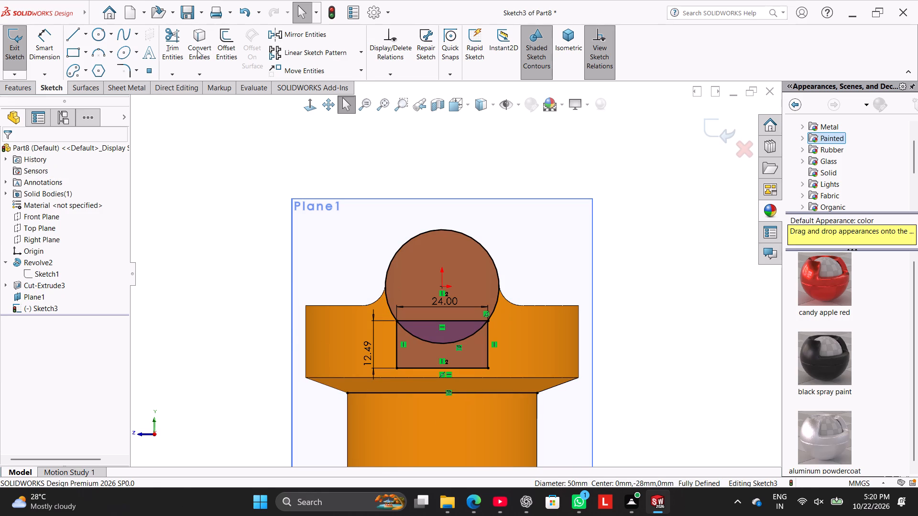
pyautogui.click(198, 49)
pyautogui.click(20, 150)
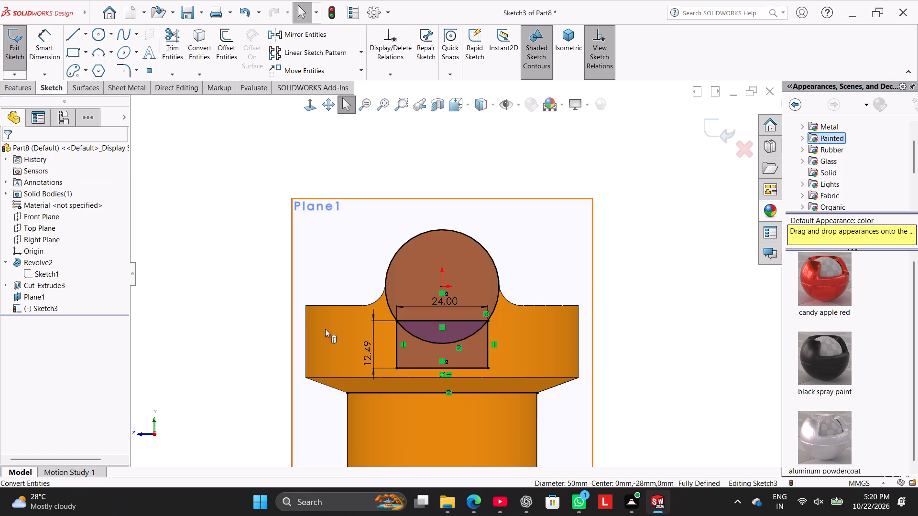
# Delete the rectangle's 12.49 mm height dimension.
pyautogui.rightClick(370, 349)
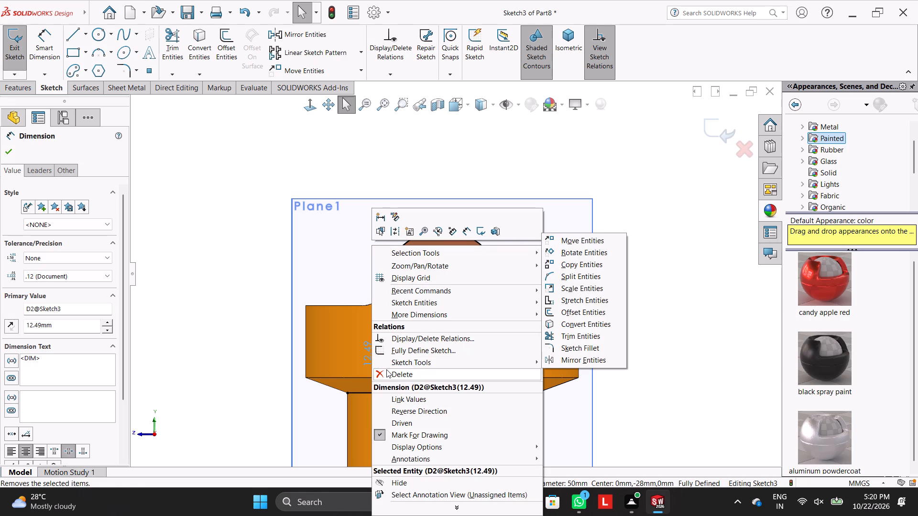
pyautogui.click(386, 369)
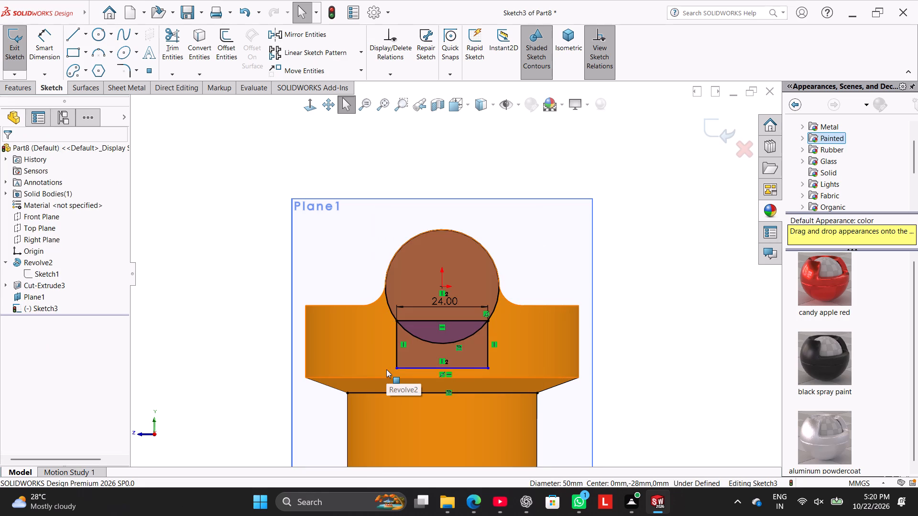
# Make the rectangle's bottom edge collinear with the converted edge at the base of the collar's taper.
pyautogui.scroll(-2, 473, 397)
pyautogui.keyDown('ctrl'); pyautogui.click(477, 342); pyautogui.keyUp('ctrl')
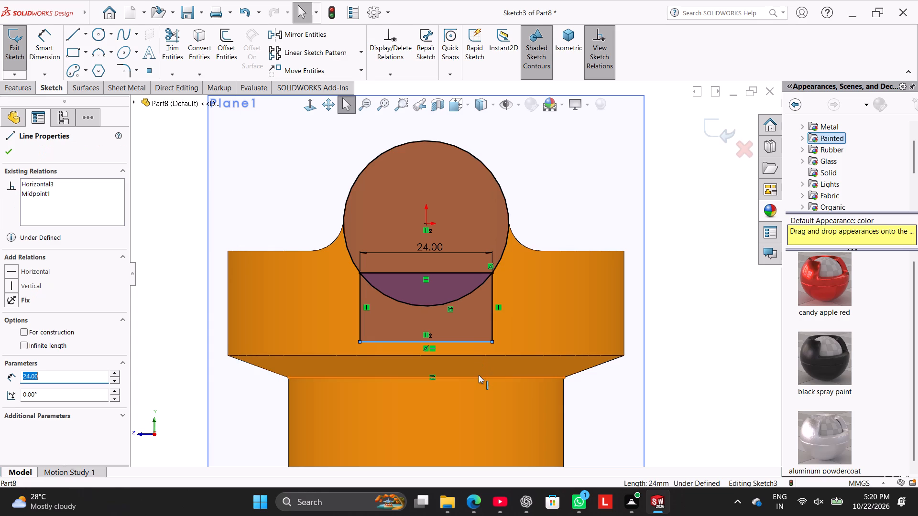
pyautogui.keyDown('ctrl'); pyautogui.click(479, 375); pyautogui.keyUp('ctrl')
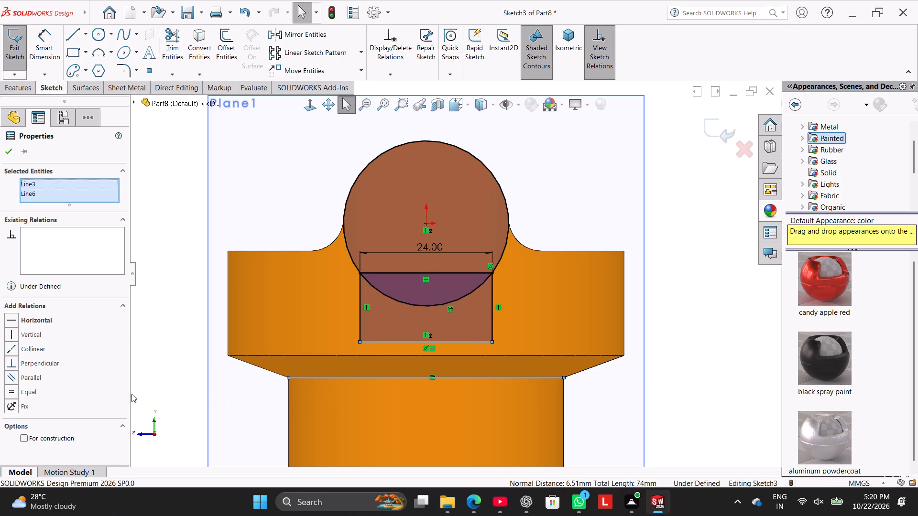
pyautogui.click(27, 322)
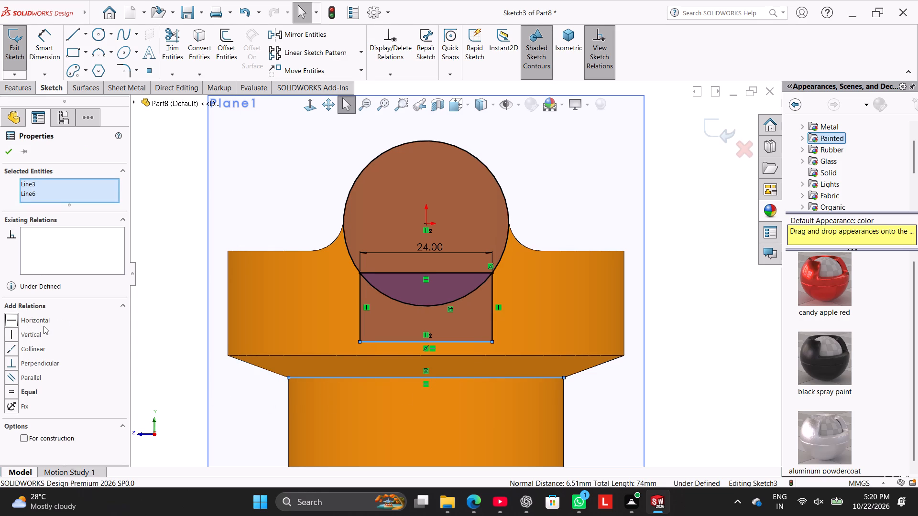
pyautogui.click(33, 345)
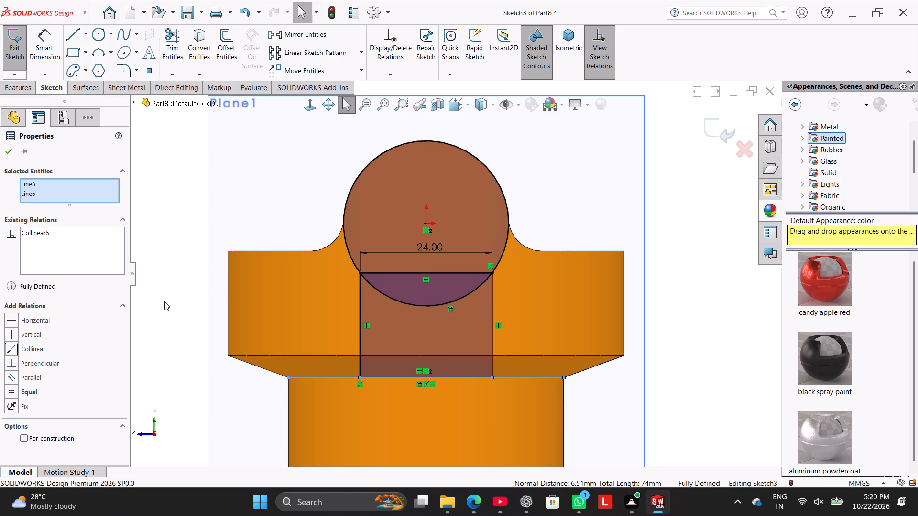
pyautogui.click(164, 301)
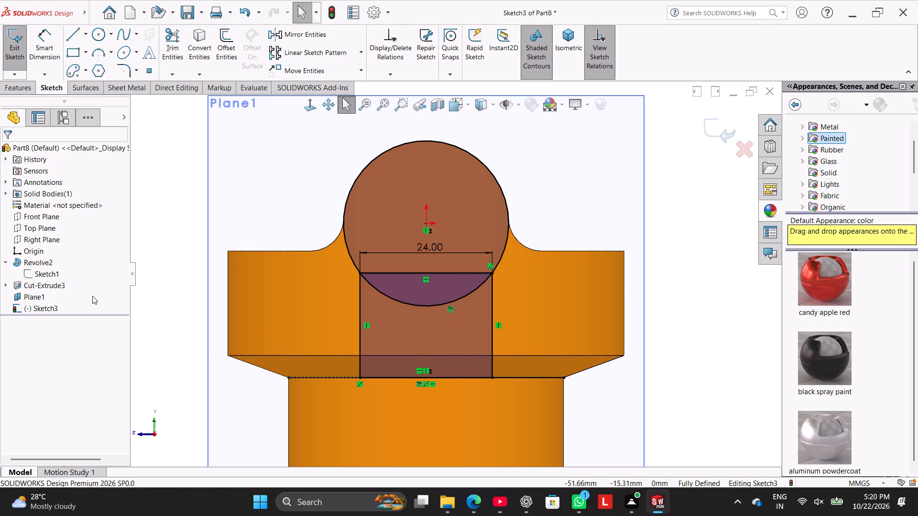
# Show Sketch1 and convert its 18 mm construction circle into the current sketch.
pyautogui.rightClick(55, 273)
pyautogui.click(67, 262)
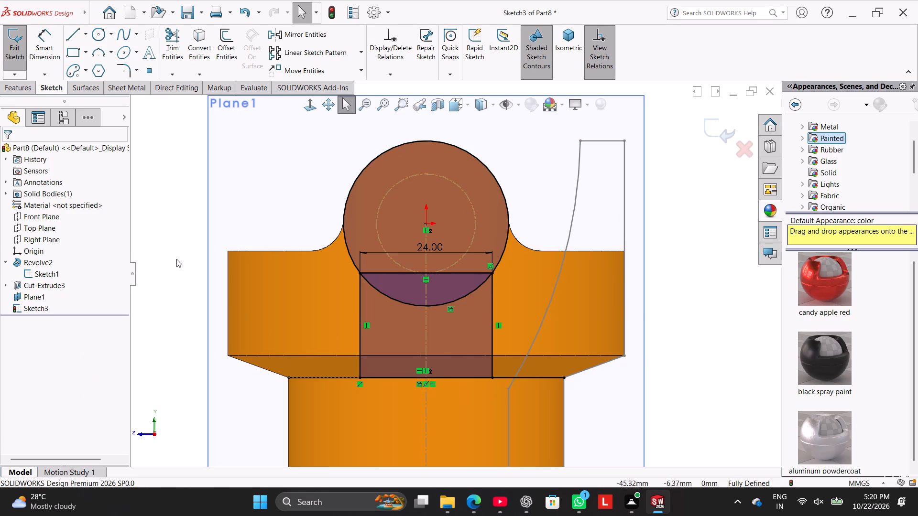
pyautogui.scroll(-2, 443, 274)
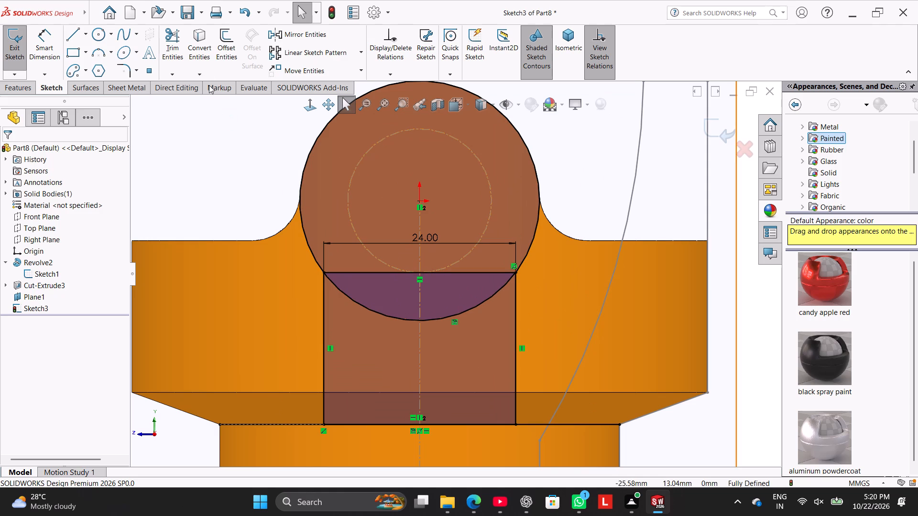
pyautogui.click(199, 49)
pyautogui.click(376, 145)
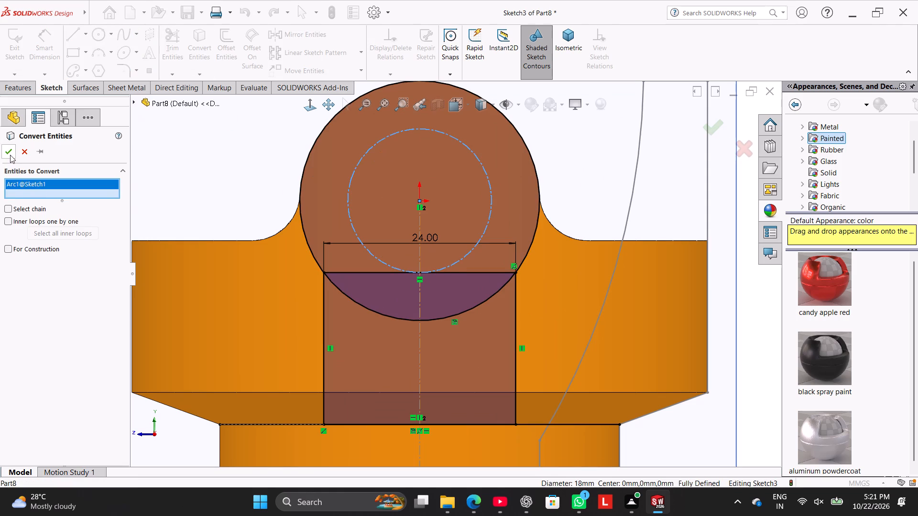
pyautogui.click(10, 154)
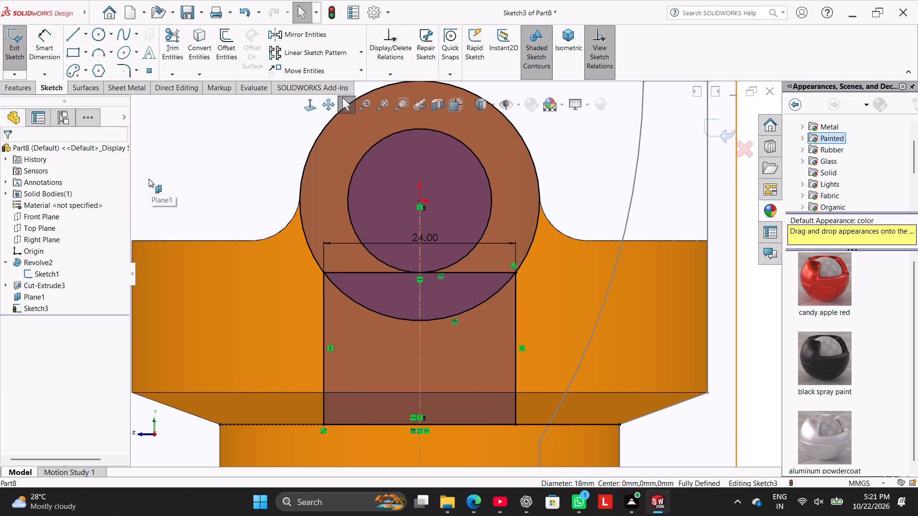
# Hide Sketch1 again.
pyautogui.rightClick(53, 273)
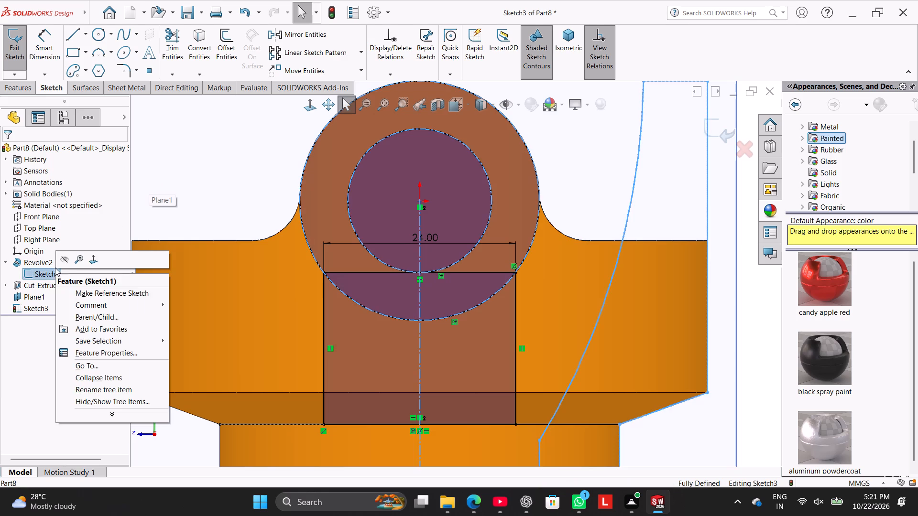
pyautogui.click(64, 256)
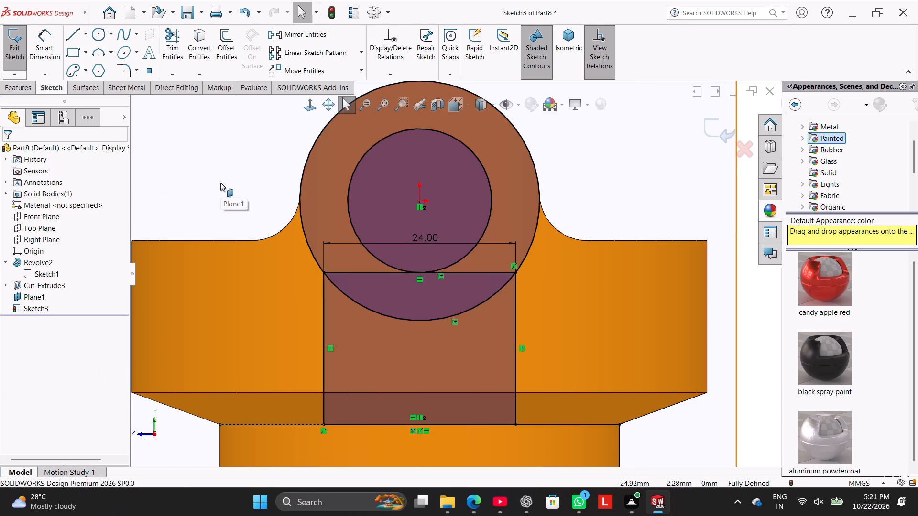
# Exit the sketch and hide Plane1.
pyautogui.moveTo(248, 184); pyautogui.dragTo(305, 266, button='middle')
pyautogui.scroll(5, 305, 266)
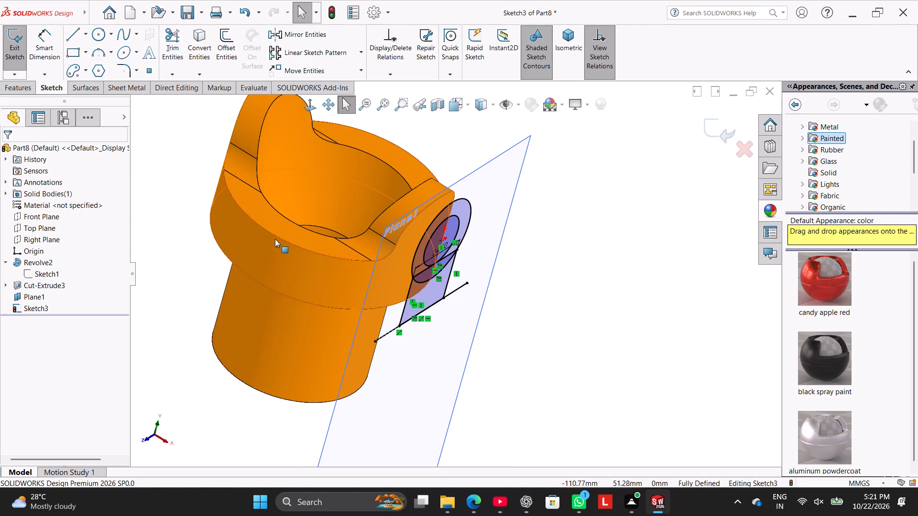
pyautogui.rightClick(480, 173)
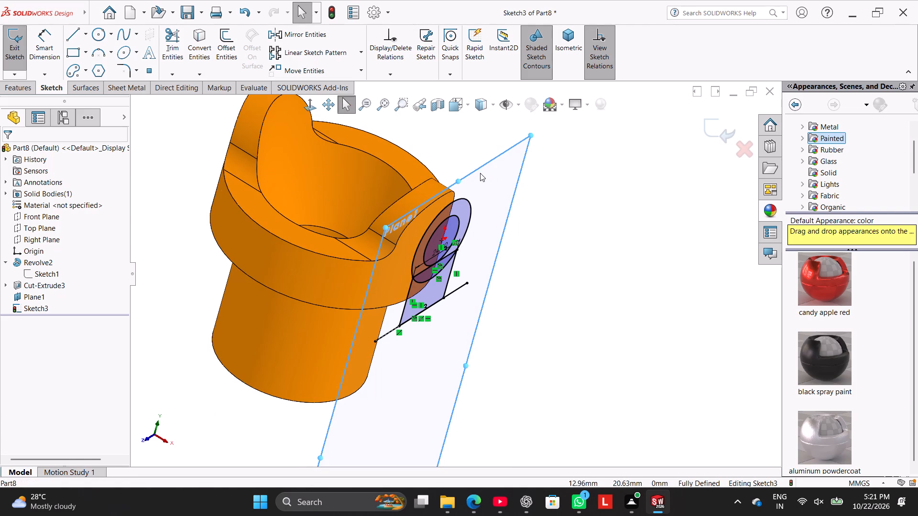
pyautogui.click(447, 153)
pyautogui.click(16, 53)
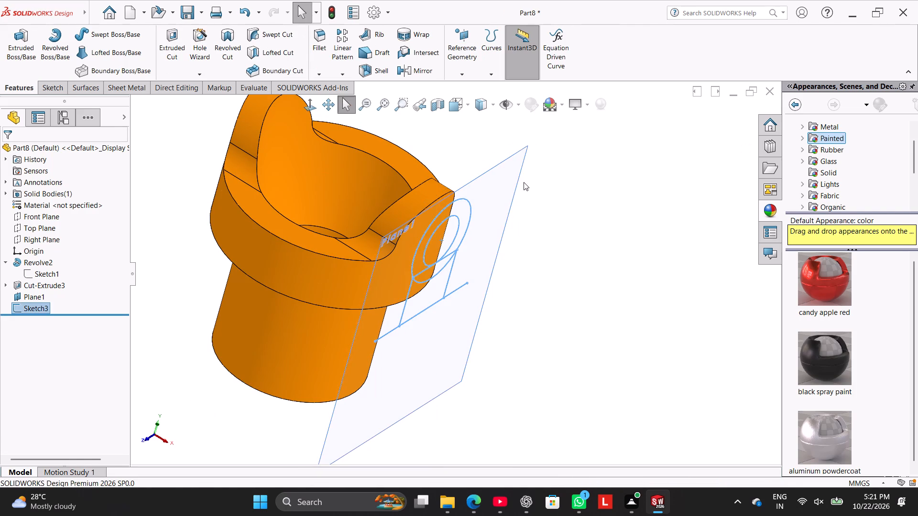
pyautogui.rightClick(512, 179)
pyautogui.click(548, 166)
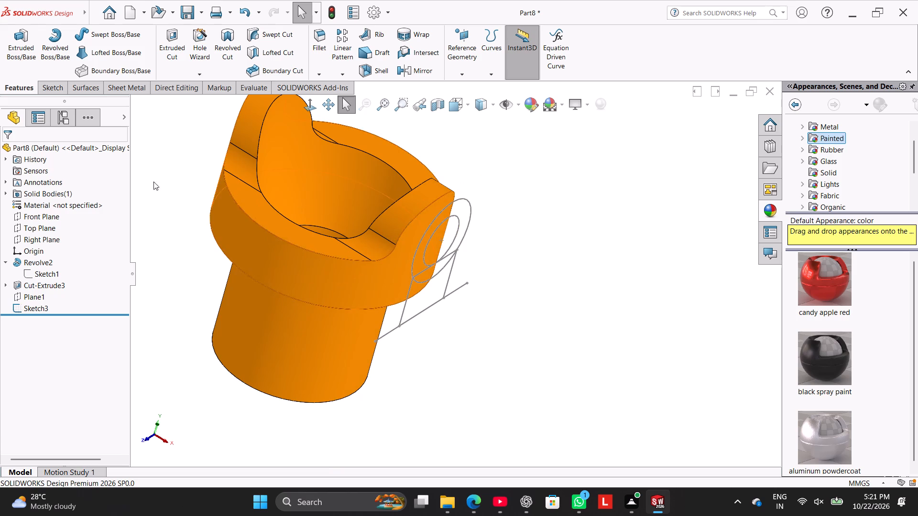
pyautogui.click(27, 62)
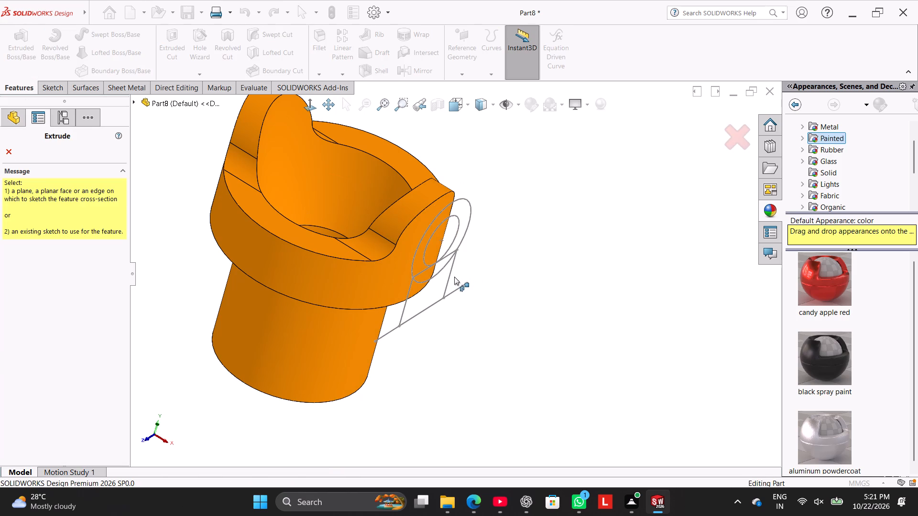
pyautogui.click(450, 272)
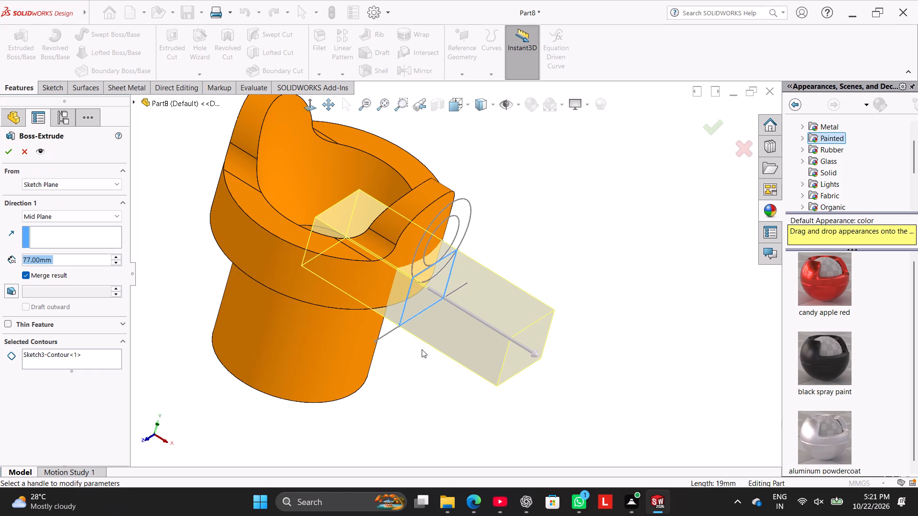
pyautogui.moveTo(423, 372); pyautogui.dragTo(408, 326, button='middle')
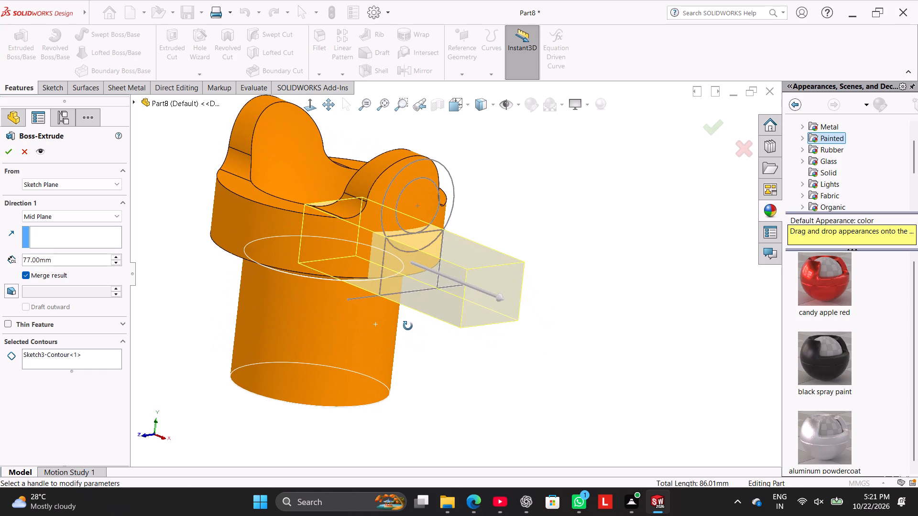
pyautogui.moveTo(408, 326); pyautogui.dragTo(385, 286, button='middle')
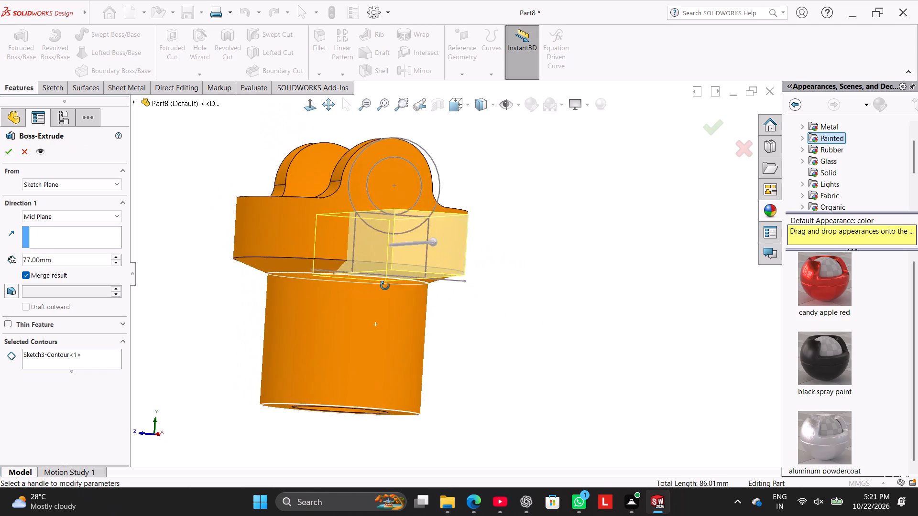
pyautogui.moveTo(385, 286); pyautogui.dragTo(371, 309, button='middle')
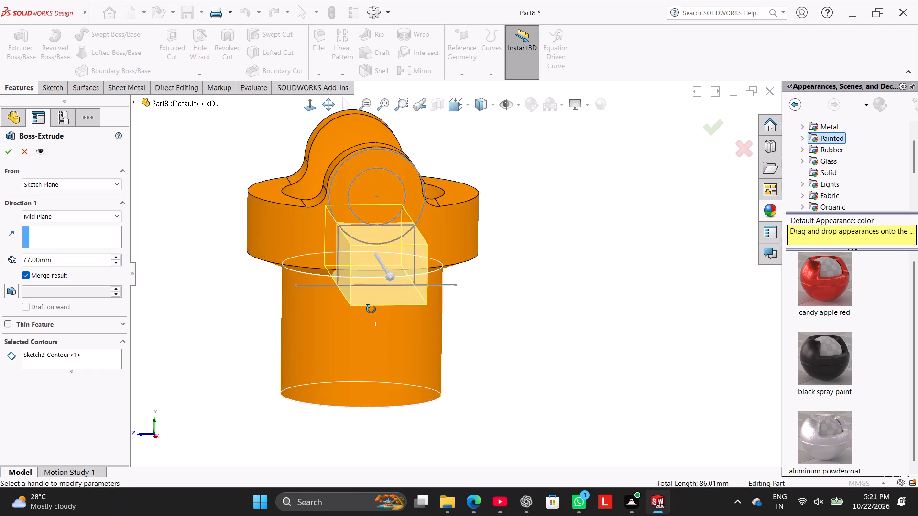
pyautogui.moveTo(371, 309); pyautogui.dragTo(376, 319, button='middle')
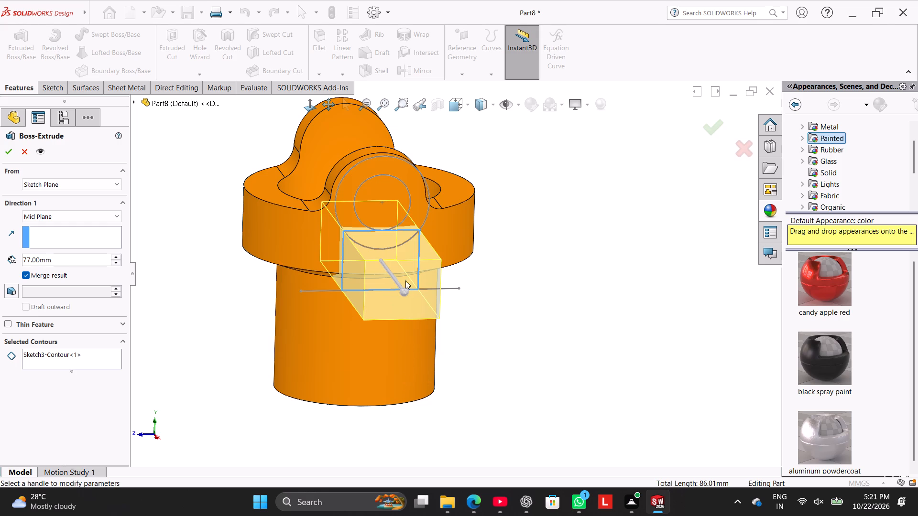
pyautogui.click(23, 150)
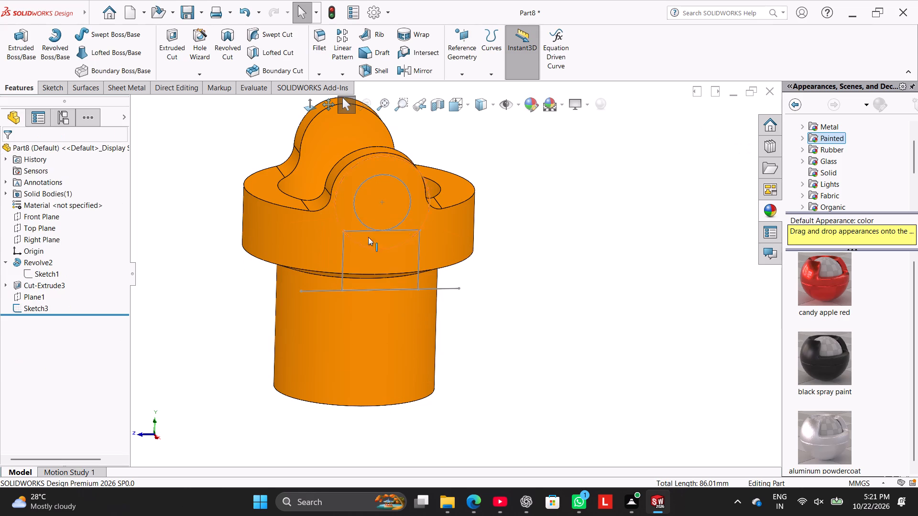
# Reopen Sketch3 for editing and turn the rectangle's top edge into construction geometry.
pyautogui.doubleClick(403, 229)
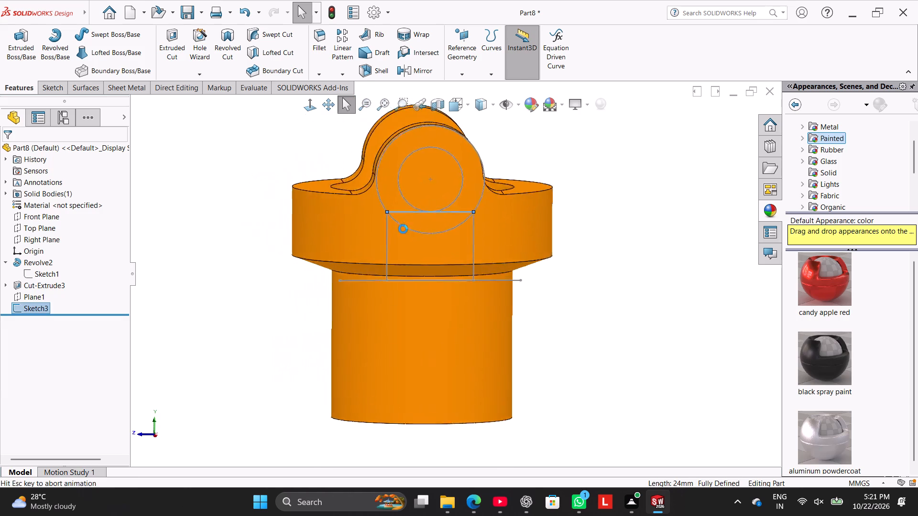
pyautogui.rightClick(431, 207)
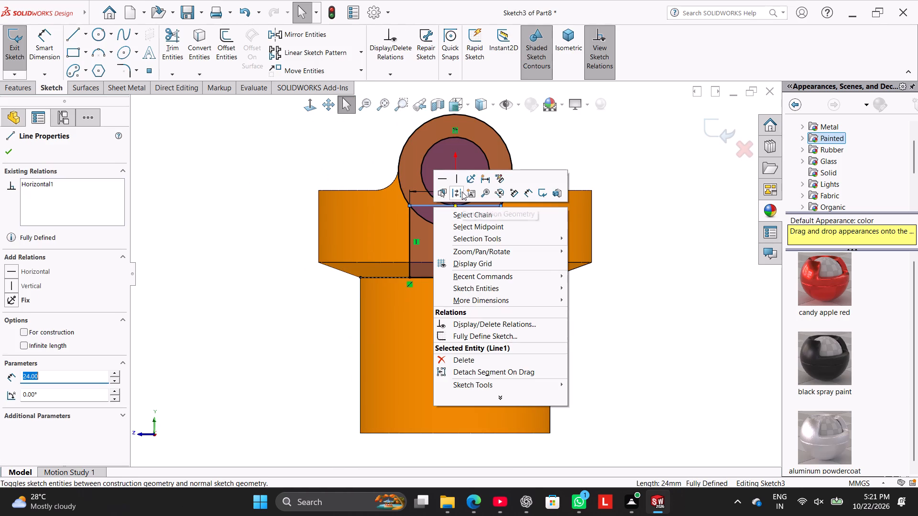
pyautogui.click(462, 190)
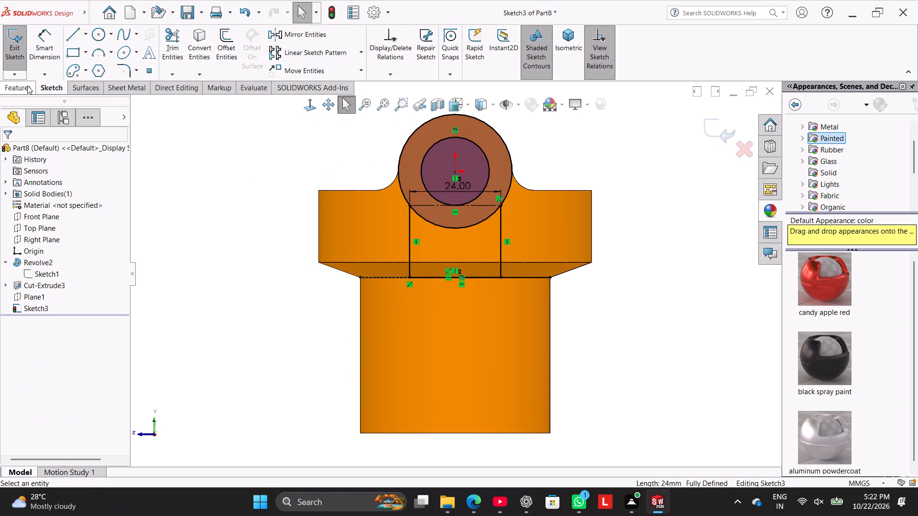
# Start a Boss-Extrude of Sketch3 and select the region between the 30 mm circle and the rectangle's bottom edge.
pyautogui.click(27, 86)
pyautogui.click(21, 51)
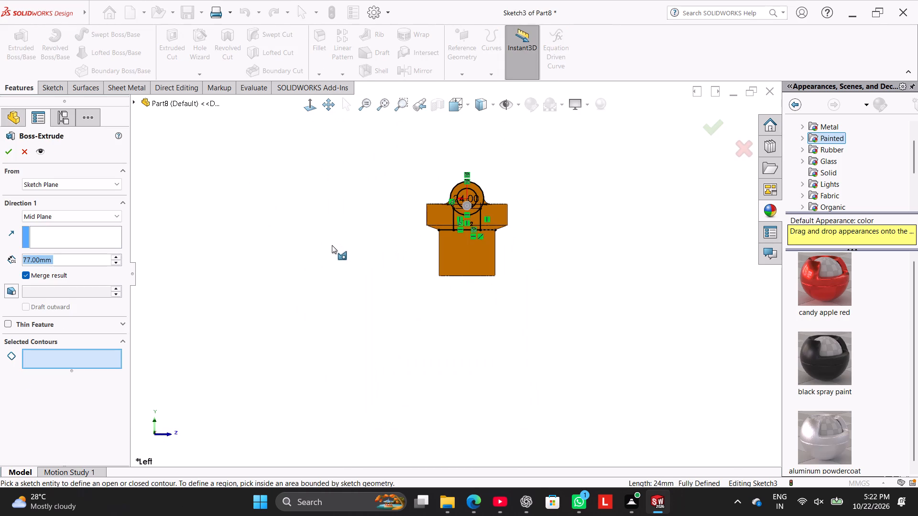
pyautogui.moveTo(335, 245); pyautogui.dragTo(236, 276, button='middle')
pyautogui.scroll(-3, 512, 219)
pyautogui.scroll(-1, 406, 237)
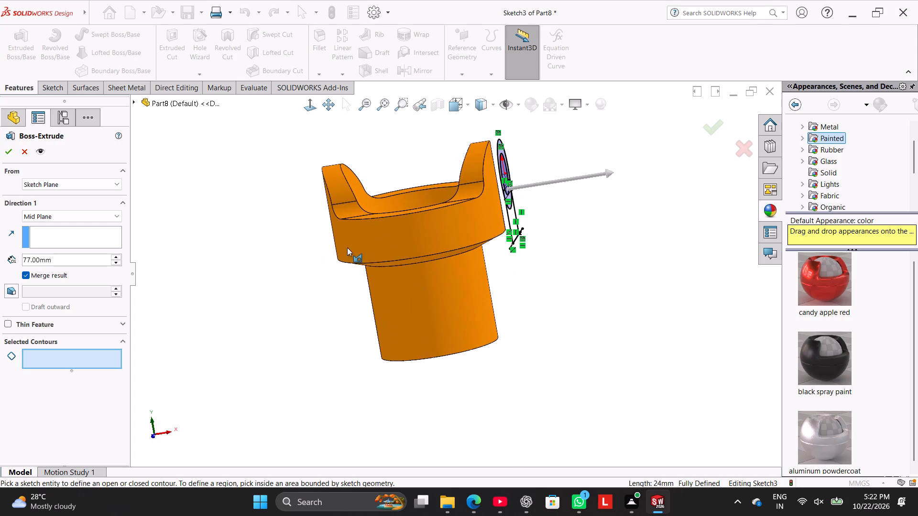
pyautogui.scroll(-2, 610, 239)
pyautogui.click(455, 203)
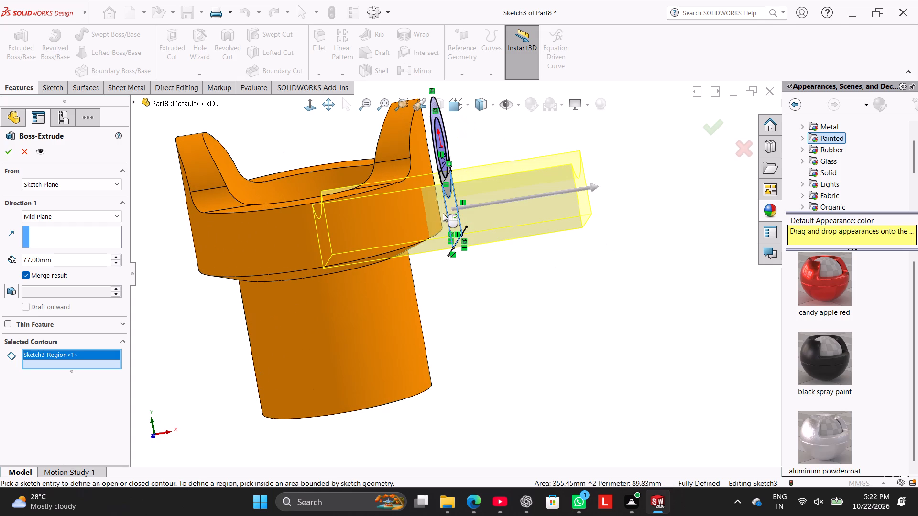
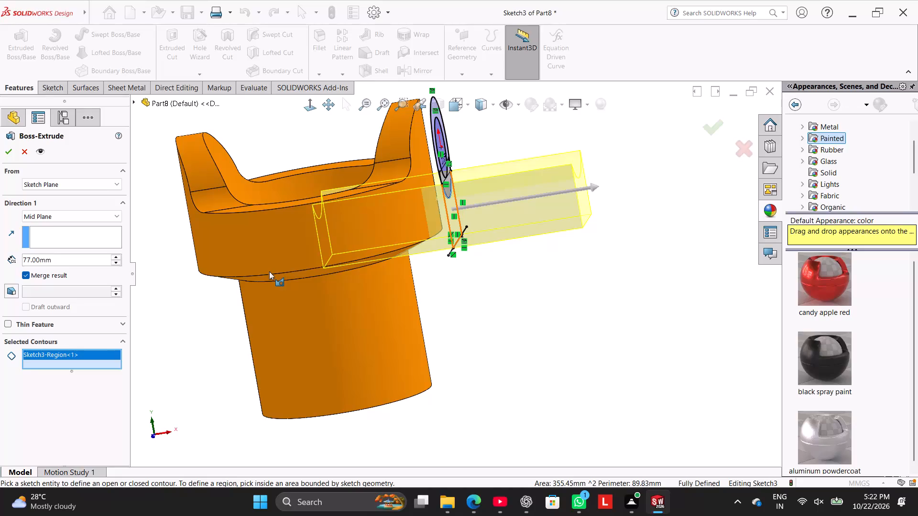
# Extrude the selected region Up To Next in the reversed direction, towards the collar, with Merge result turned off.
pyautogui.click(105, 217)
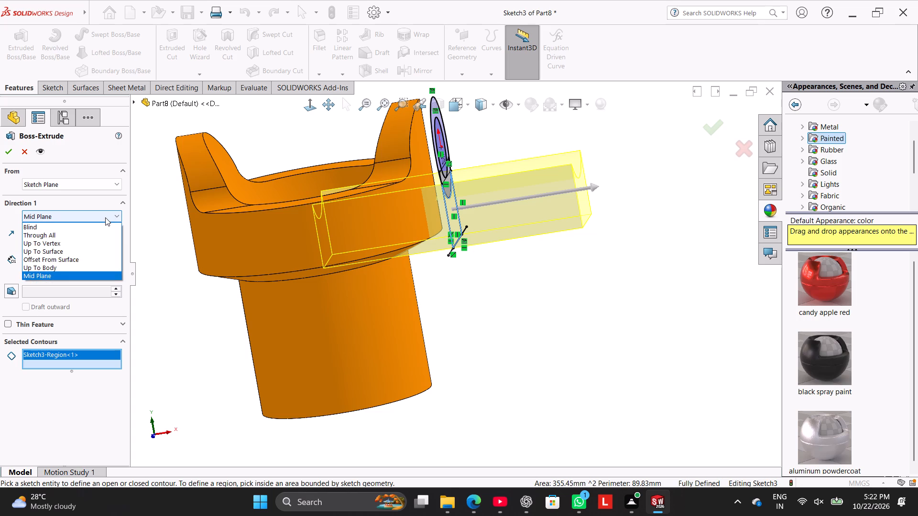
pyautogui.click(107, 225)
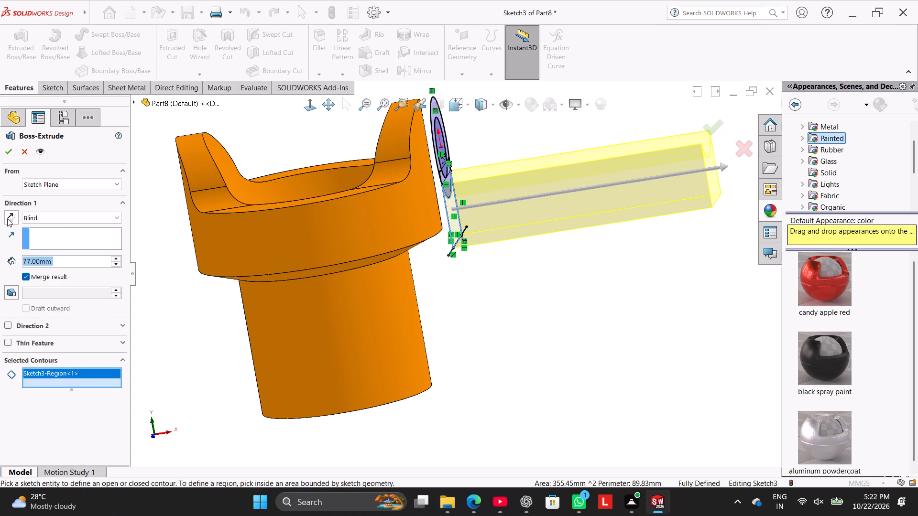
pyautogui.click(7, 218)
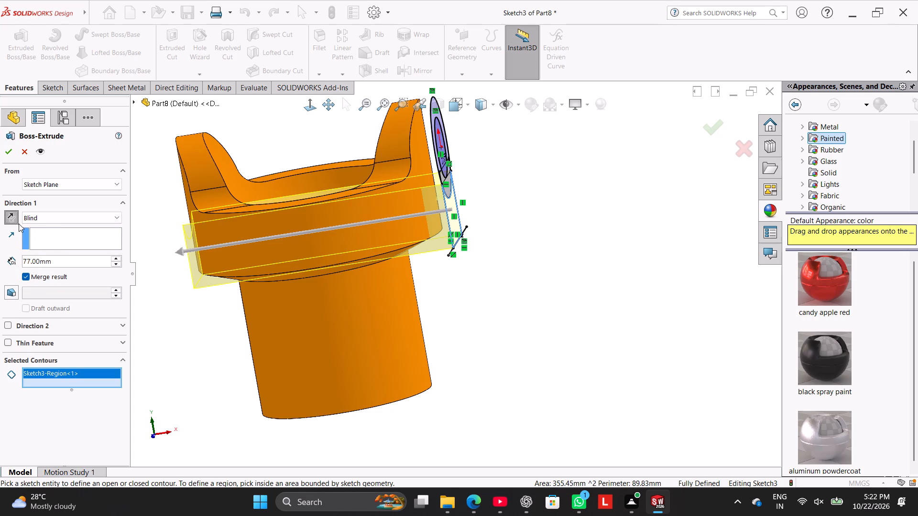
pyautogui.click(28, 278)
pyautogui.click(76, 218)
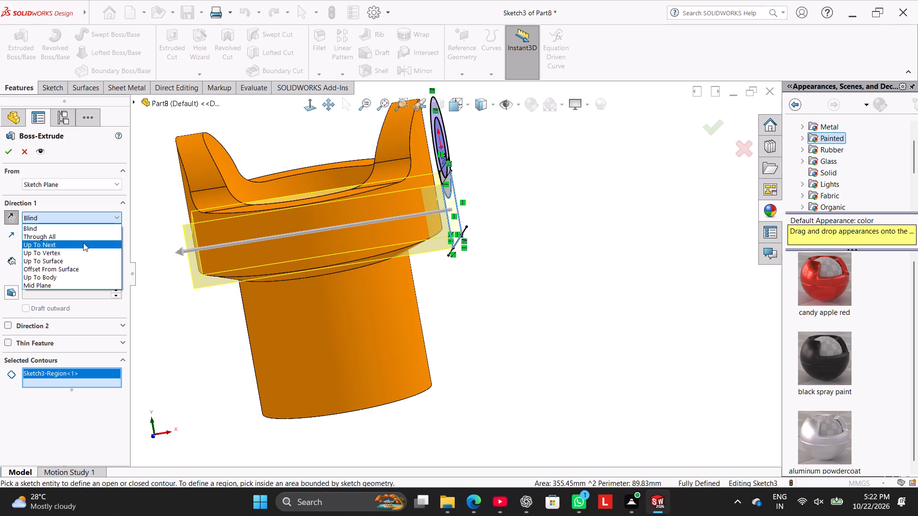
pyautogui.click(83, 243)
pyautogui.click(7, 155)
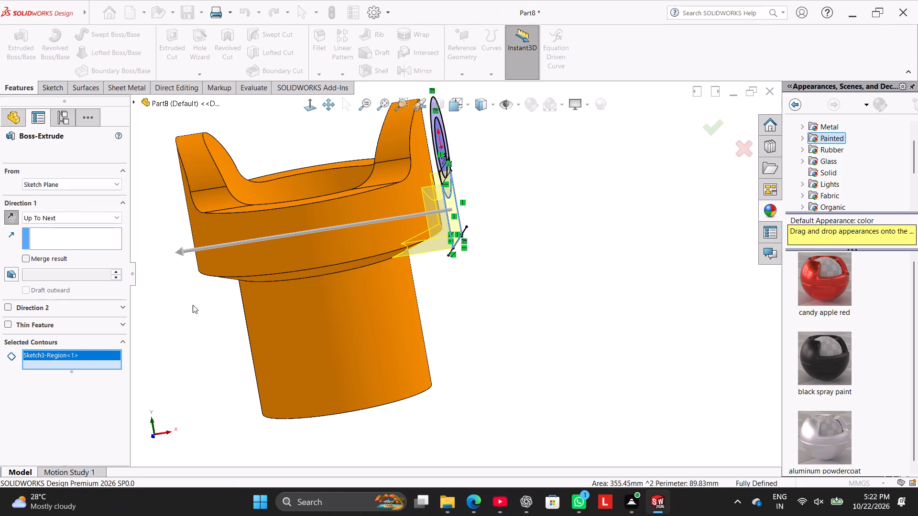
pyautogui.click(207, 333)
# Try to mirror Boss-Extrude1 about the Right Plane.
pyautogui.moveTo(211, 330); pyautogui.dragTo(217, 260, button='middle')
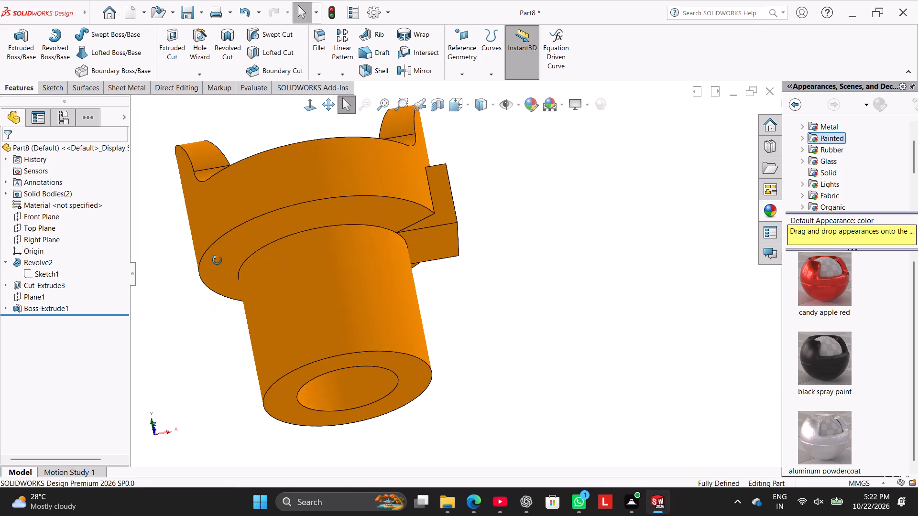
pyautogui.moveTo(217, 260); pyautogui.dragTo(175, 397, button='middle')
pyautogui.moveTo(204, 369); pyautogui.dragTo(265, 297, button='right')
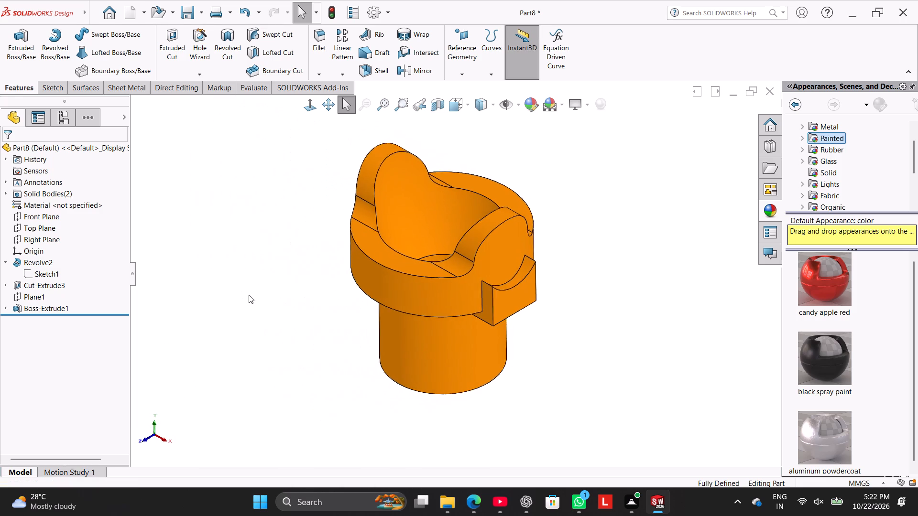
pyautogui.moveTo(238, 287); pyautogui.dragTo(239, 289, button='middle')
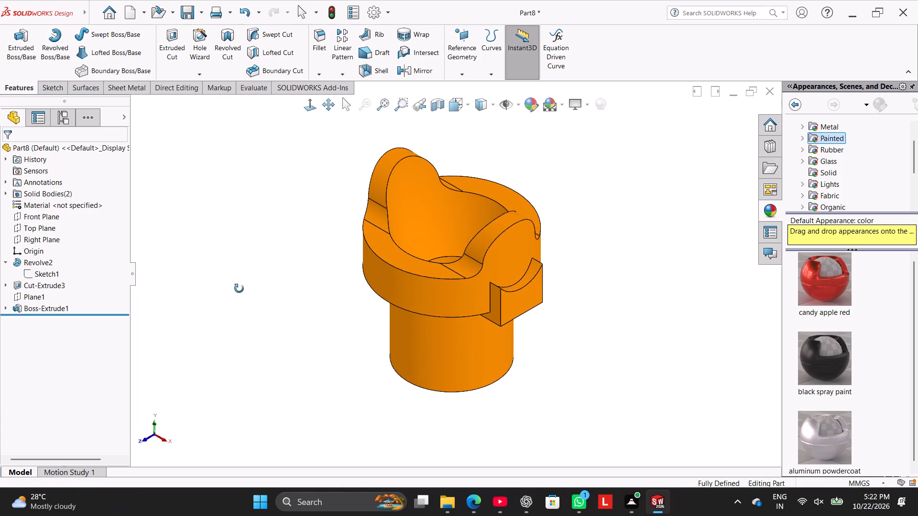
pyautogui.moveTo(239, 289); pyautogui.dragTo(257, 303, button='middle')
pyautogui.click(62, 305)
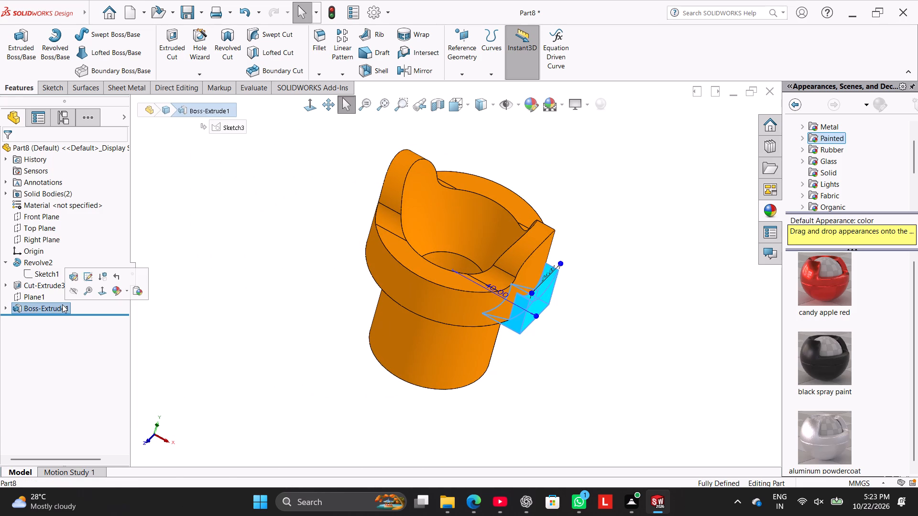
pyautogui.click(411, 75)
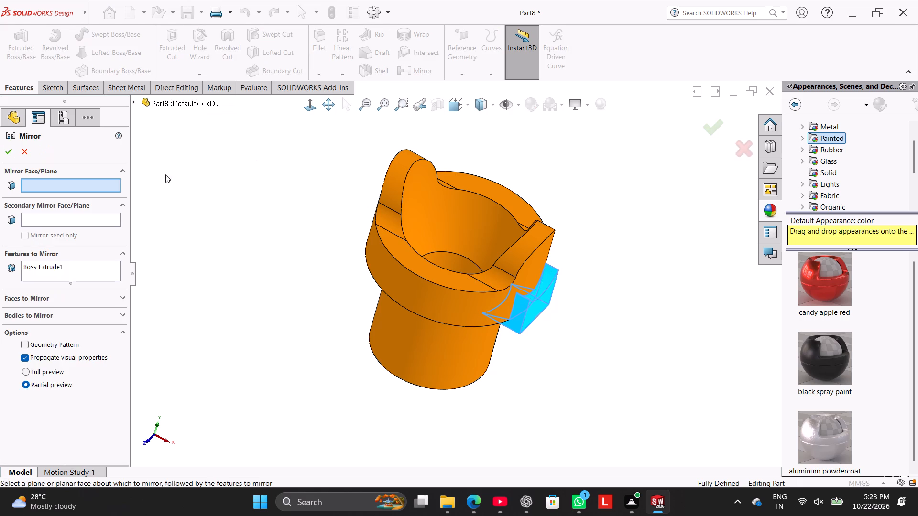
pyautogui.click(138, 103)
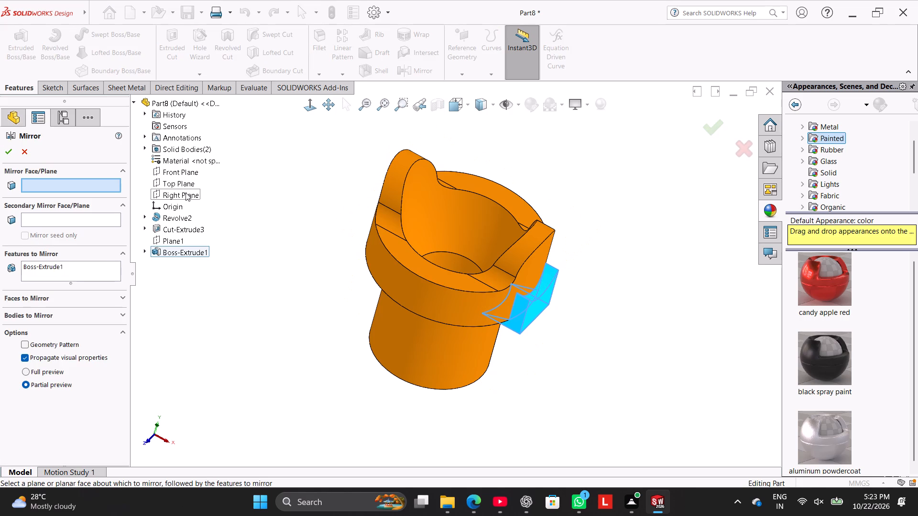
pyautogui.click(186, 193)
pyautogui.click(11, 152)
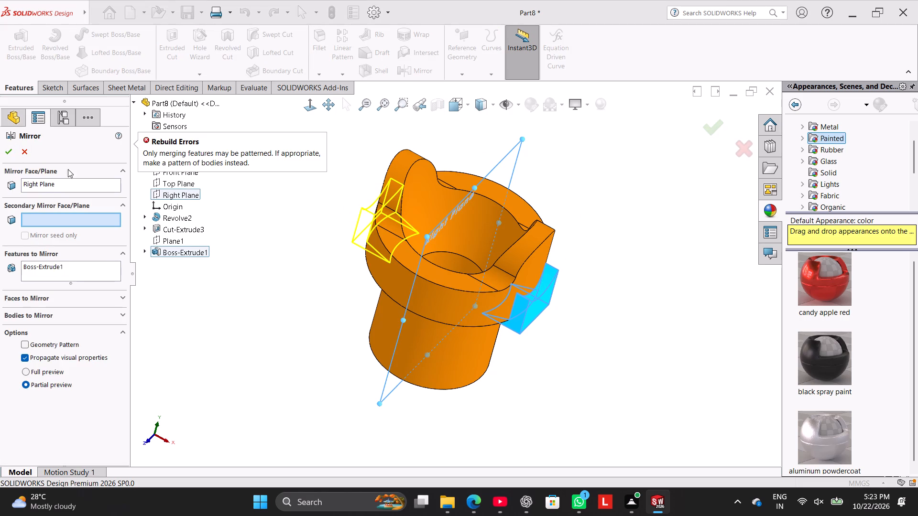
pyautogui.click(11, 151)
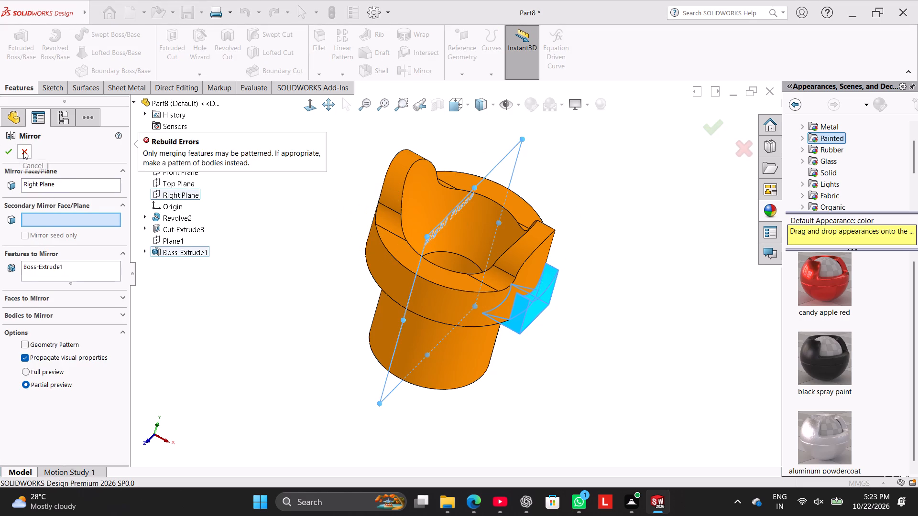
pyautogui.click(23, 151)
# Edit Boss-Extrude1 and turn on Merge result.
pyautogui.rightClick(55, 306)
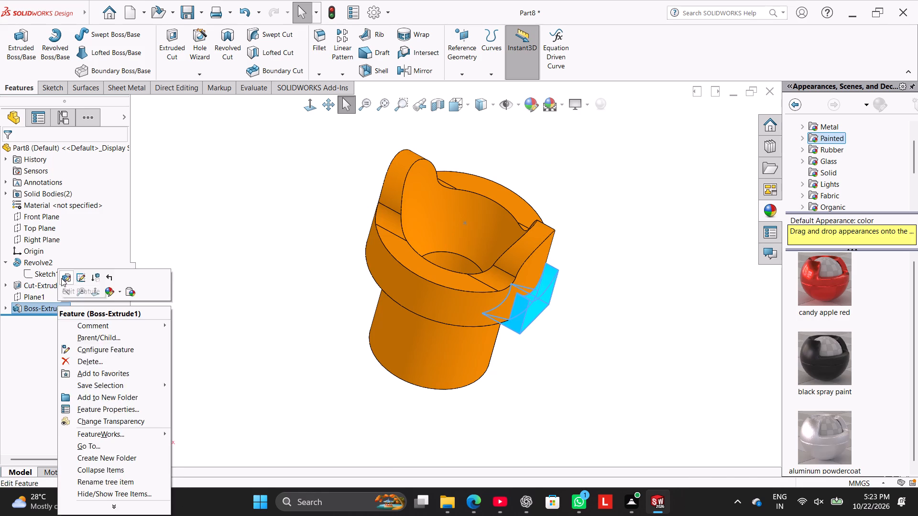
pyautogui.click(61, 278)
pyautogui.click(49, 260)
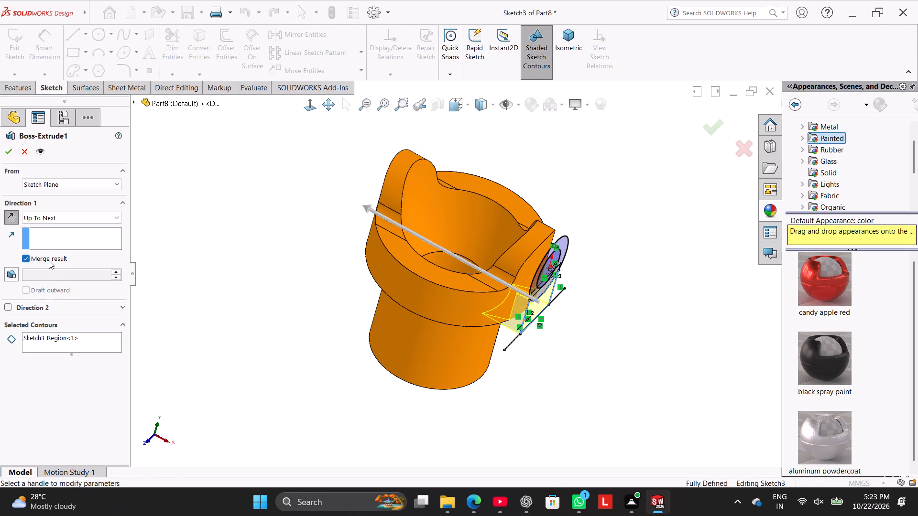
pyautogui.click(7, 155)
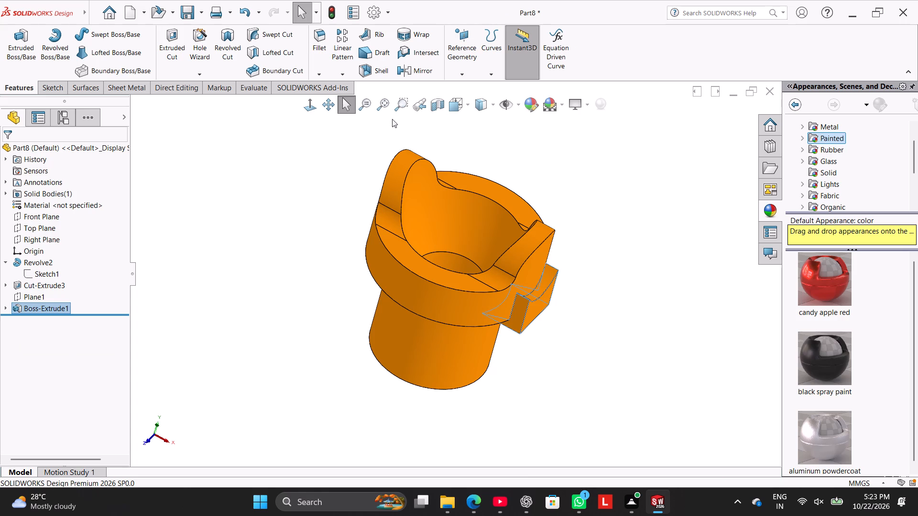
# Mirror Boss-Extrude1 about the Right Plane to add the matching block on the opposite side of the collar.
pyautogui.click(425, 71)
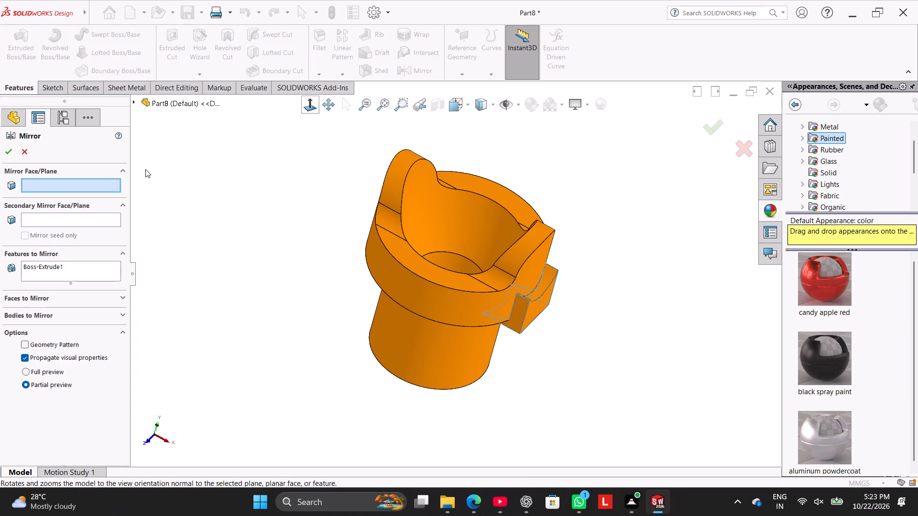
pyautogui.click(139, 105)
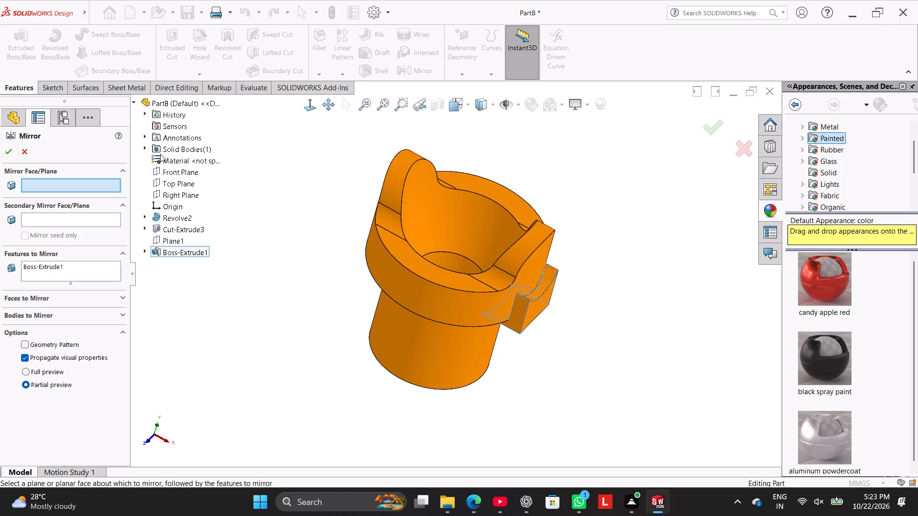
pyautogui.click(185, 197)
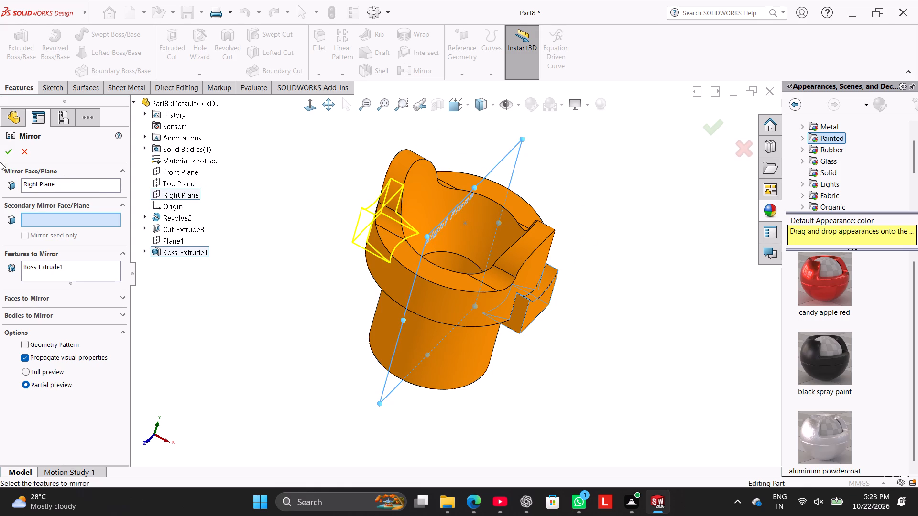
pyautogui.click(6, 153)
pyautogui.click(252, 203)
# Show Sketch1 of the revolve feature.
pyautogui.moveTo(238, 250); pyautogui.dragTo(345, 190, button='right')
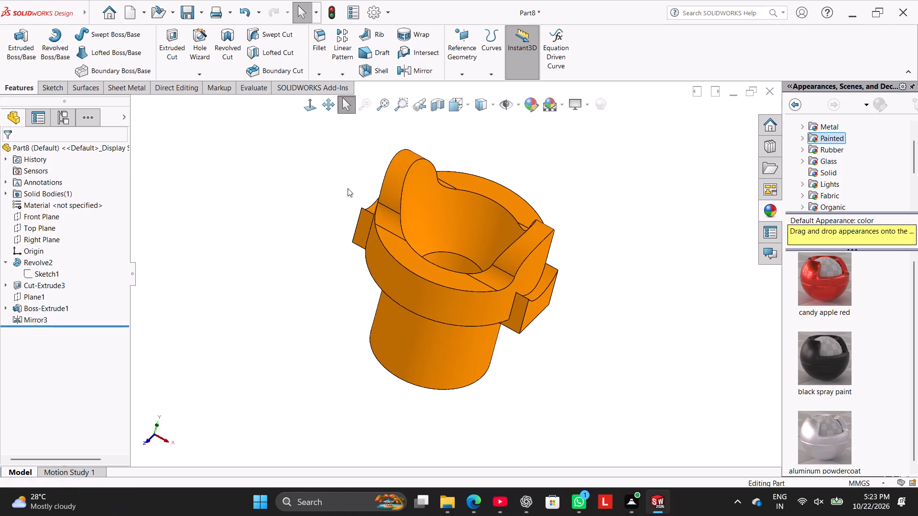
pyautogui.moveTo(279, 236); pyautogui.dragTo(318, 288, button='middle')
pyautogui.moveTo(291, 269); pyautogui.dragTo(330, 217, button='right')
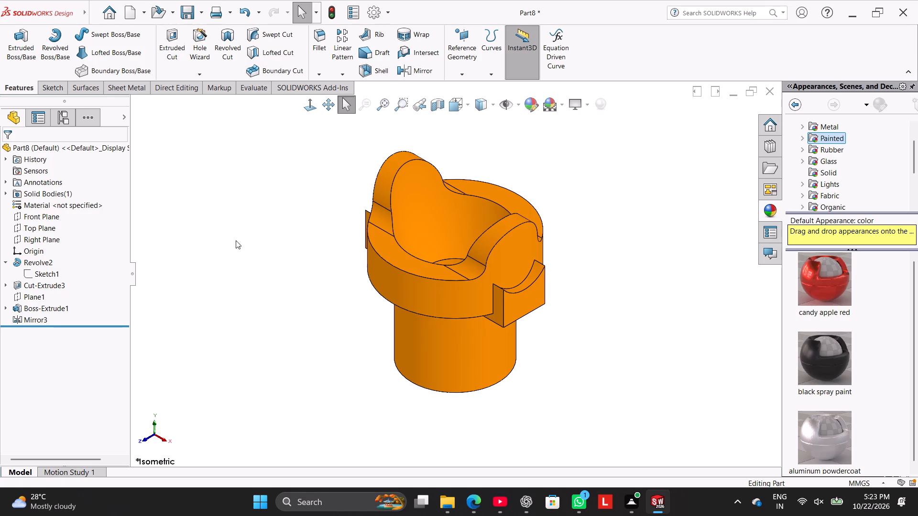
pyautogui.rightClick(30, 274)
pyautogui.click(45, 263)
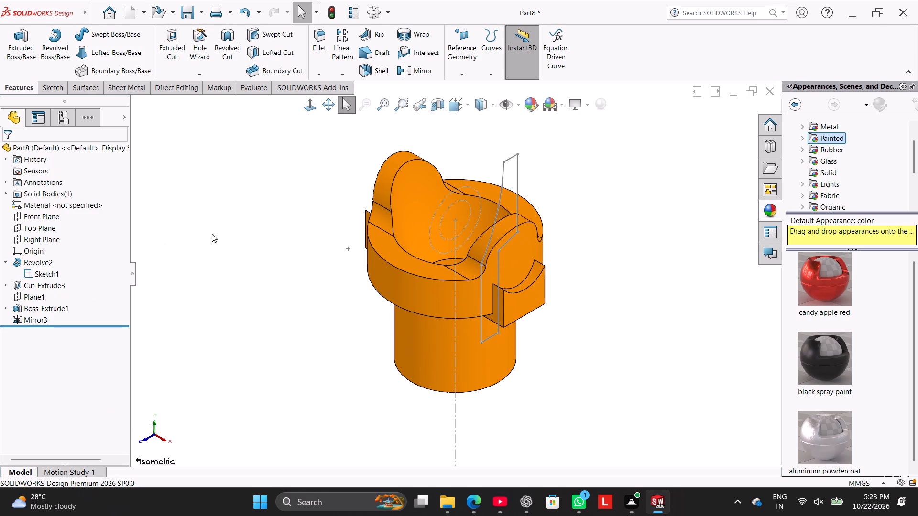
pyautogui.click(227, 228)
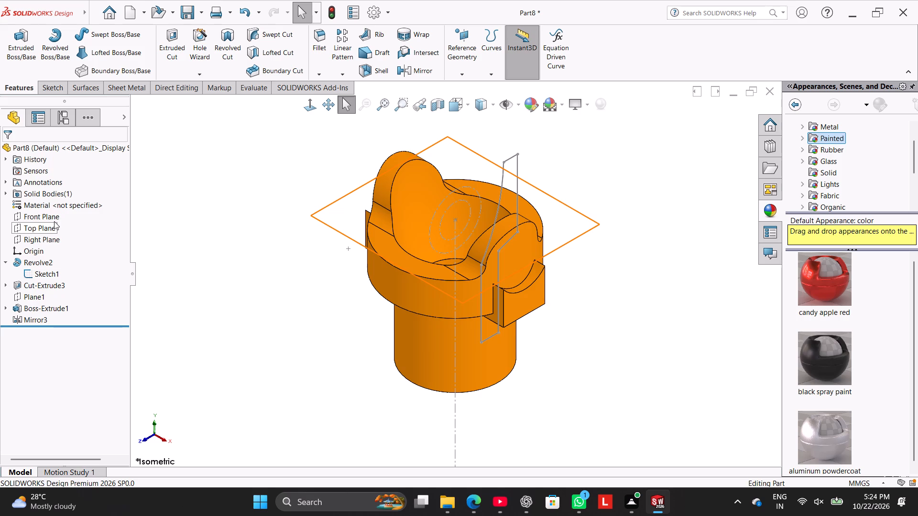
# Start a sketch on the Right Plane and convert Sketch1's short slanted line beneath the collar into it.
pyautogui.click(53, 235)
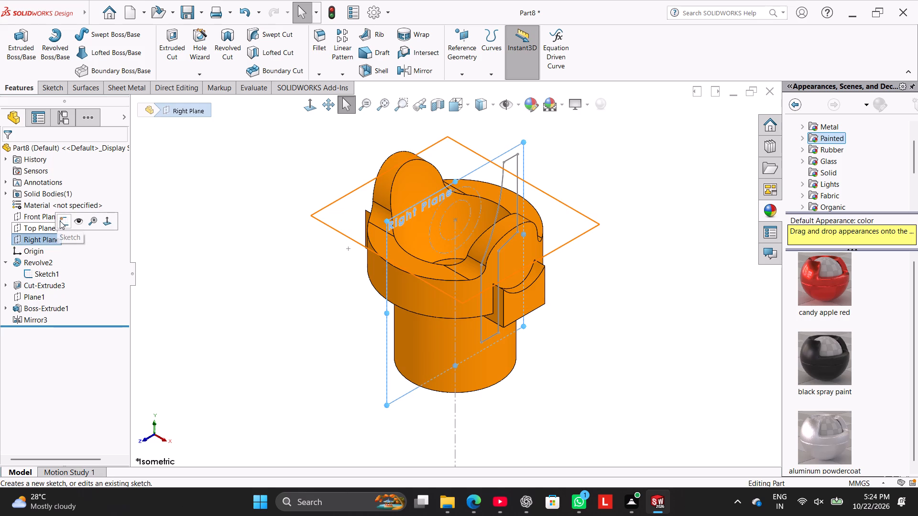
pyautogui.click(60, 220)
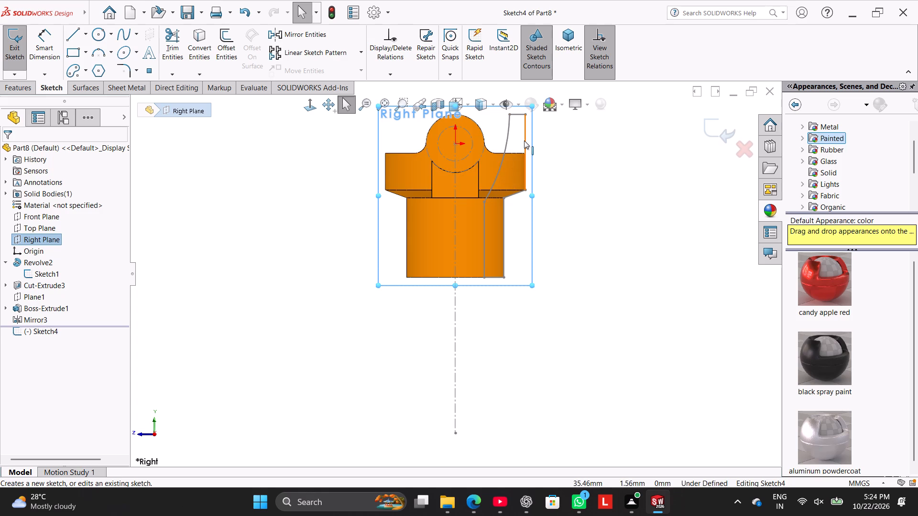
pyautogui.scroll(-2, 524, 146)
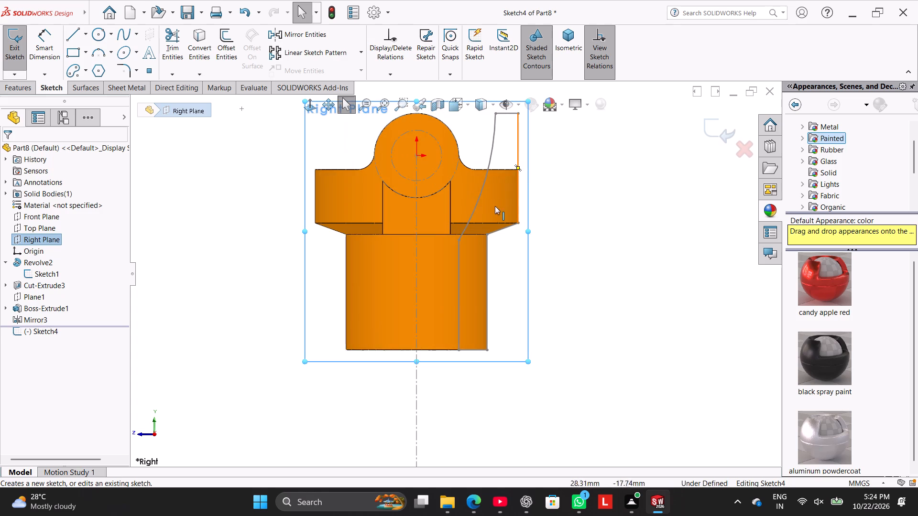
pyautogui.click(202, 50)
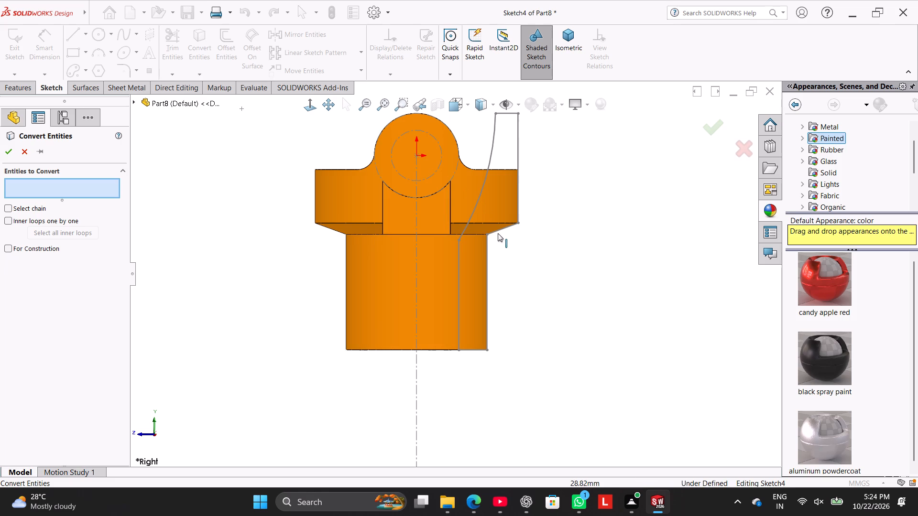
pyautogui.click(498, 232)
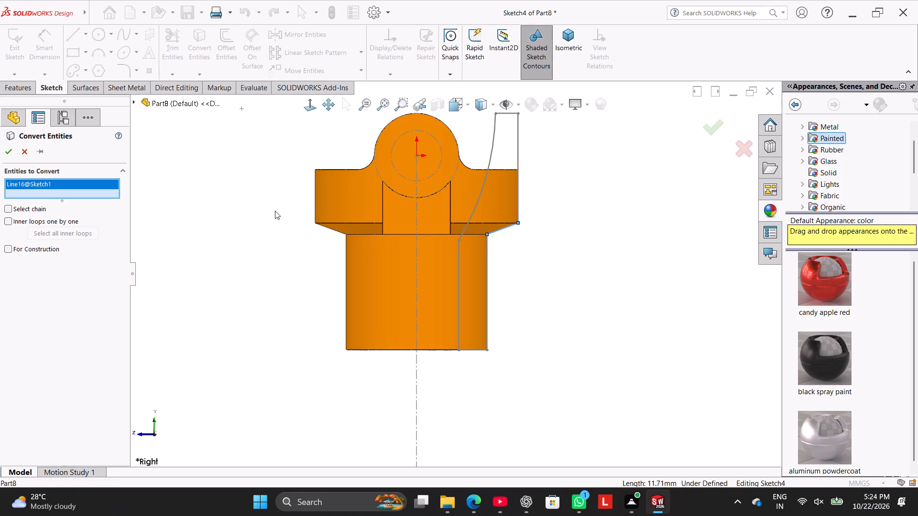
pyautogui.click(4, 151)
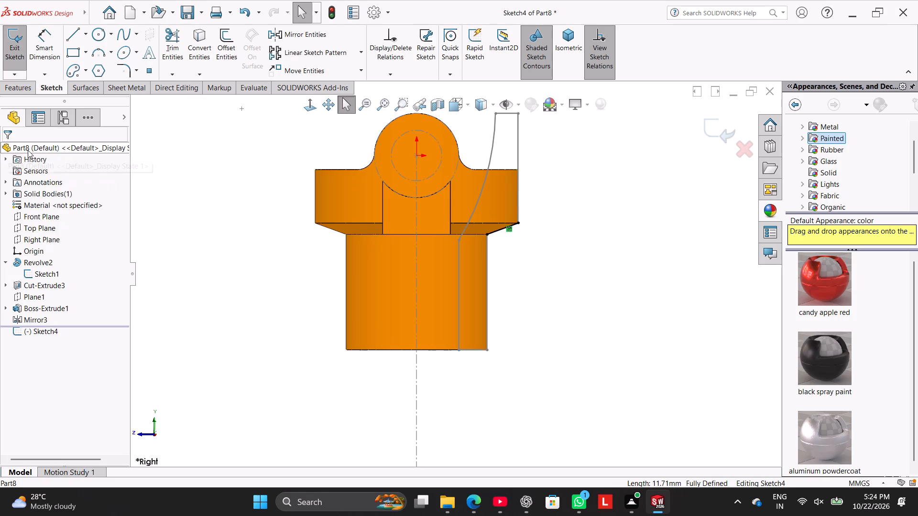
pyautogui.click(210, 166)
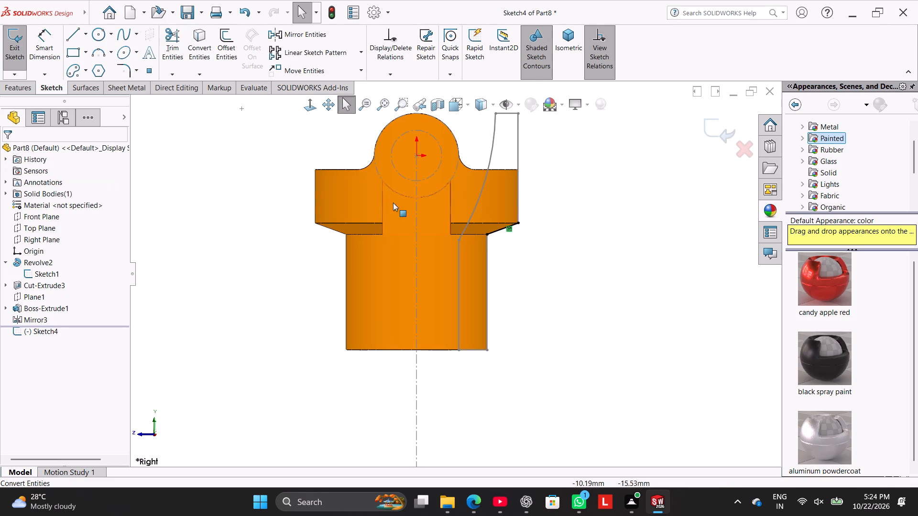
# Turn the converted slanted line into construction geometry.
pyautogui.scroll(-4, 441, 223)
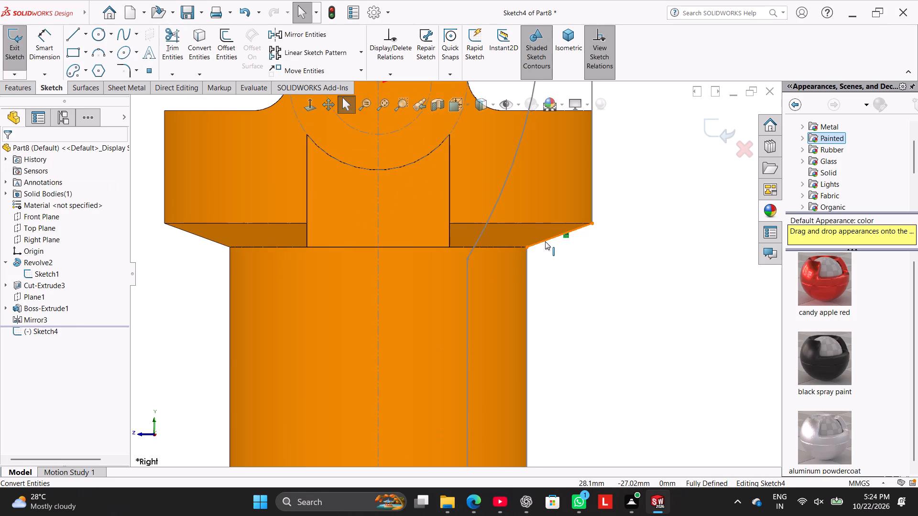
pyautogui.rightClick(545, 241)
pyautogui.click(569, 225)
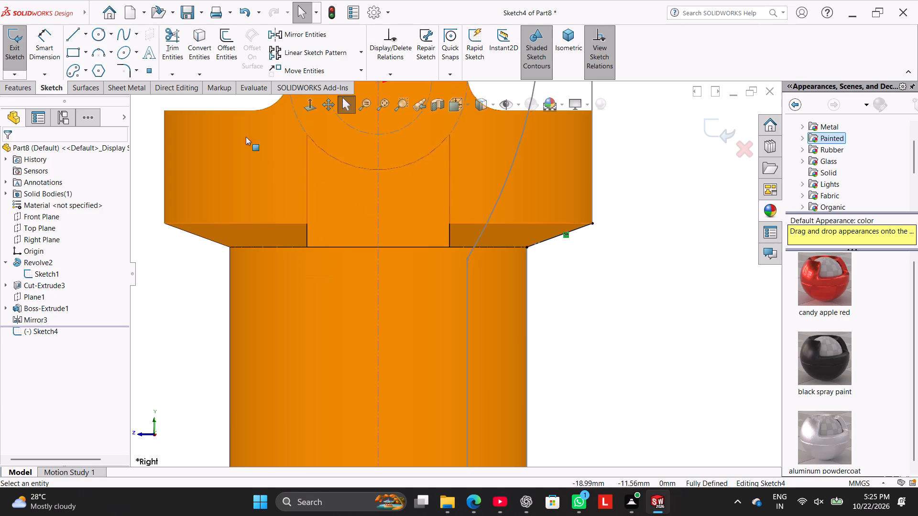
# Sketch a freehand slanted line about 31 mm long below the construction line, crossing the lower cylinder's outer edge.
pyautogui.click(71, 33)
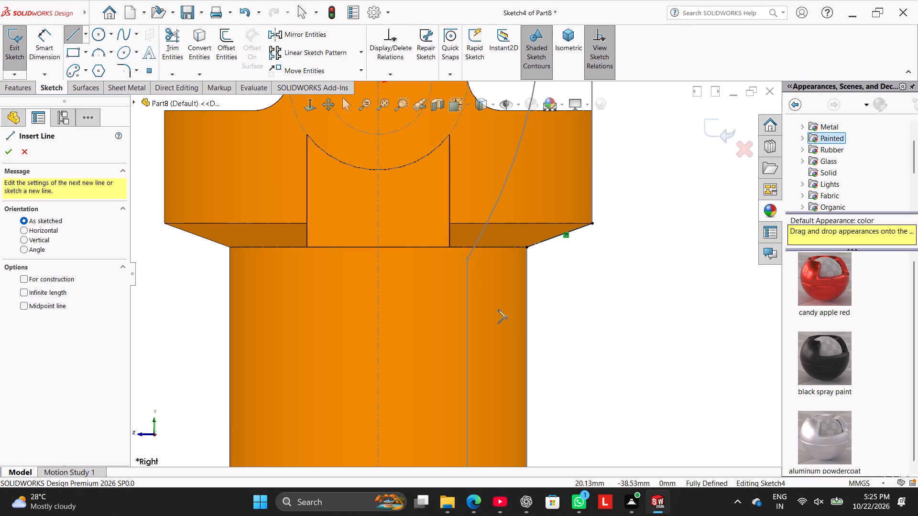
pyautogui.moveTo(498, 310); pyautogui.dragTo(499, 304)
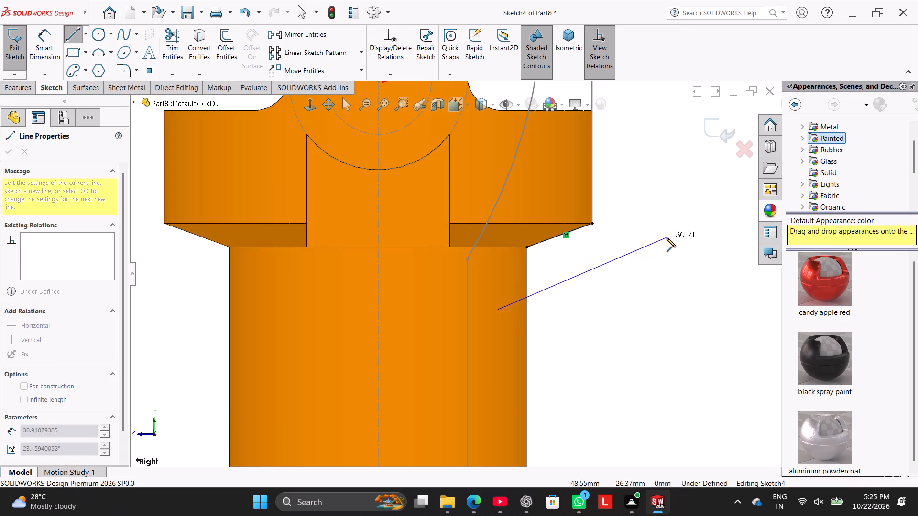
pyautogui.click(667, 237)
pyautogui.rightClick(675, 189)
pyautogui.click(690, 194)
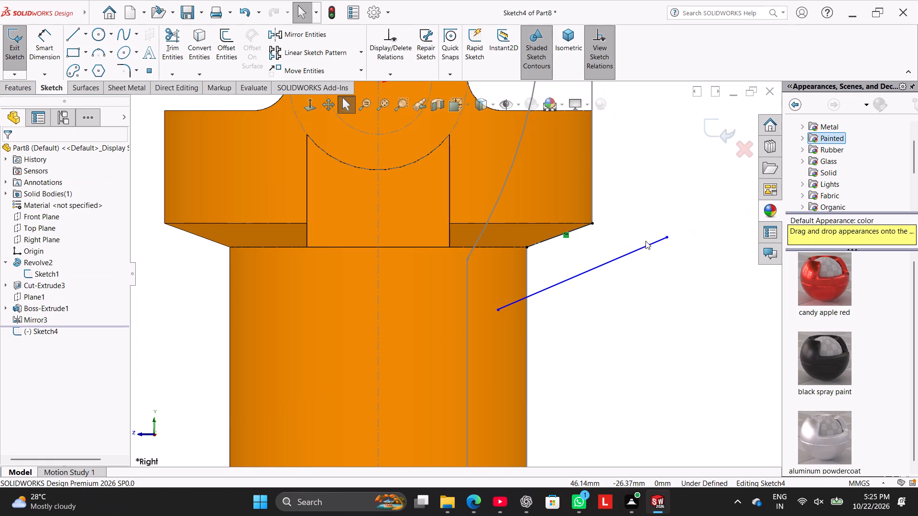
# Make the new slanted line's midpoint coincident with the construction line's midpoint.
pyautogui.keyDown('ctrl'); pyautogui.click(583, 272); pyautogui.keyUp('ctrl')
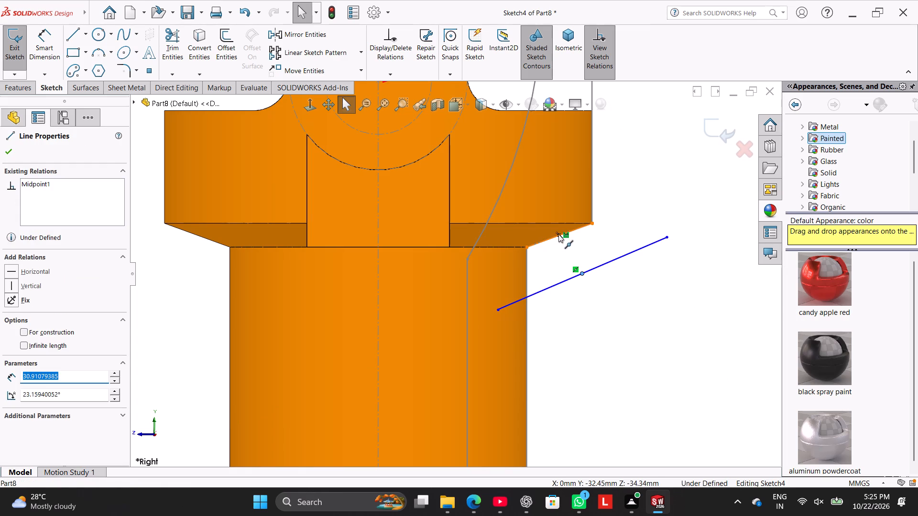
pyautogui.keyDown('ctrl'); pyautogui.click(558, 234); pyautogui.keyUp('ctrl')
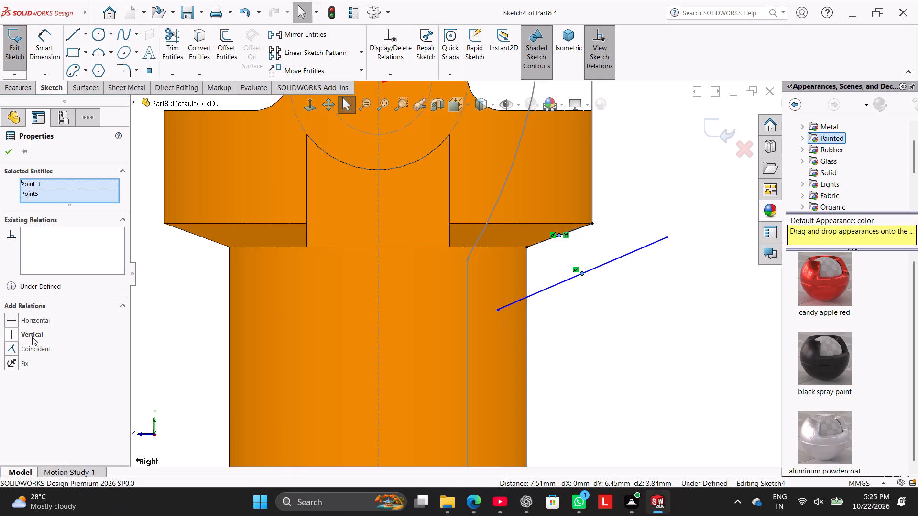
pyautogui.click(32, 349)
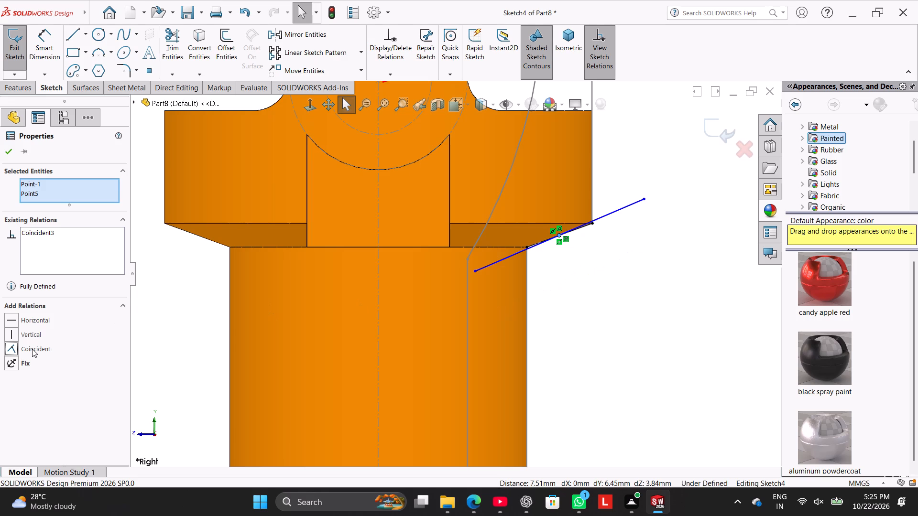
pyautogui.click(13, 157)
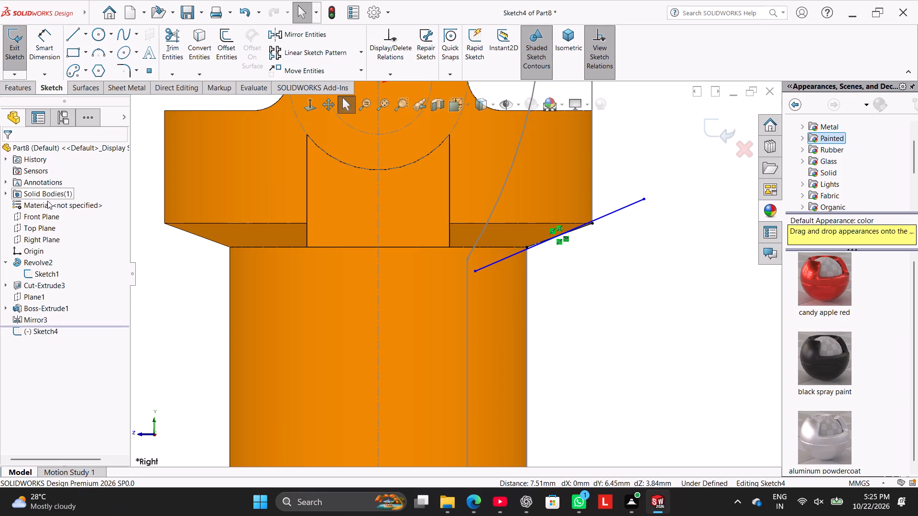
# Make the new slanted line collinear with the construction line beneath the collar.
pyautogui.scroll(-2, 542, 260)
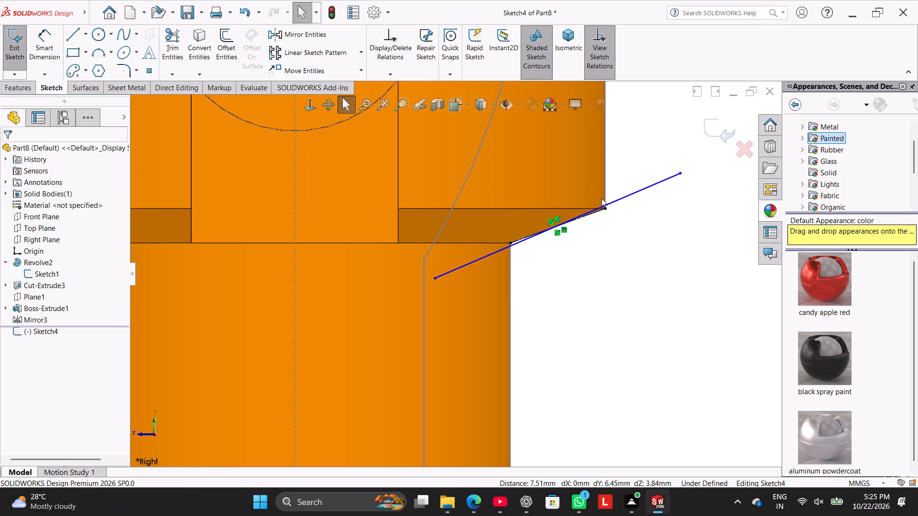
pyautogui.scroll(-2, 602, 198)
pyautogui.keyDown('ctrl'); pyautogui.click(585, 222); pyautogui.keyUp('ctrl')
pyautogui.keyDown('ctrl'); pyautogui.click(599, 212); pyautogui.keyUp('ctrl')
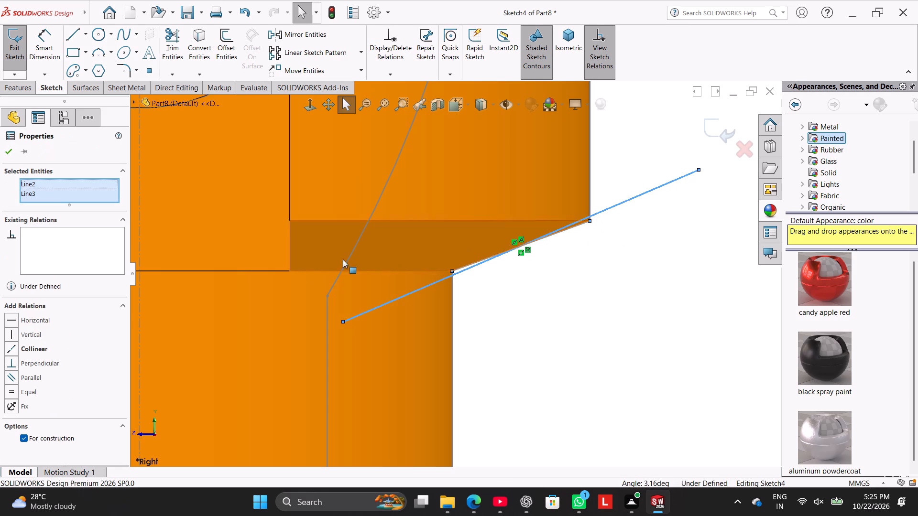
pyautogui.click(38, 347)
pyautogui.click(489, 315)
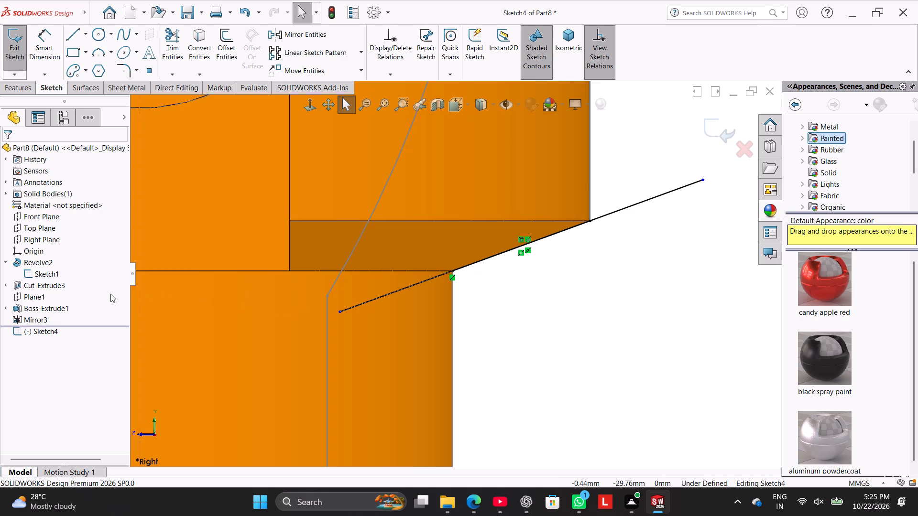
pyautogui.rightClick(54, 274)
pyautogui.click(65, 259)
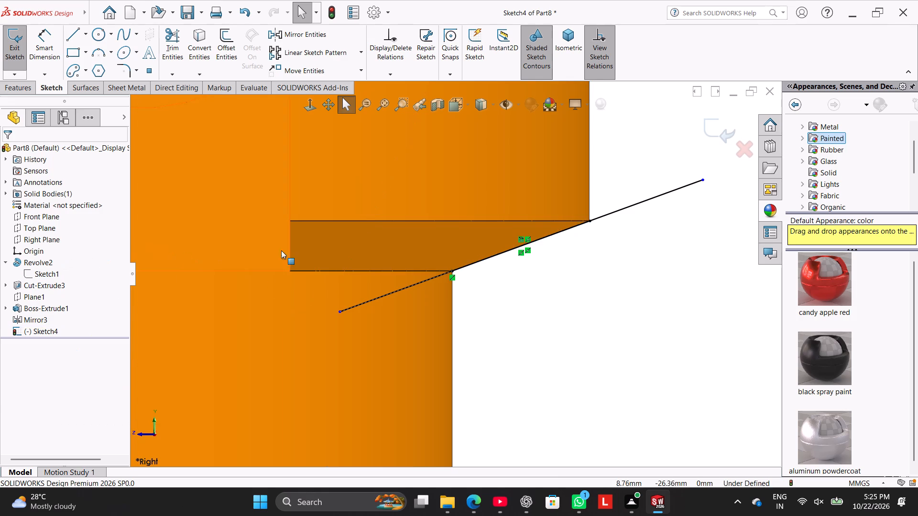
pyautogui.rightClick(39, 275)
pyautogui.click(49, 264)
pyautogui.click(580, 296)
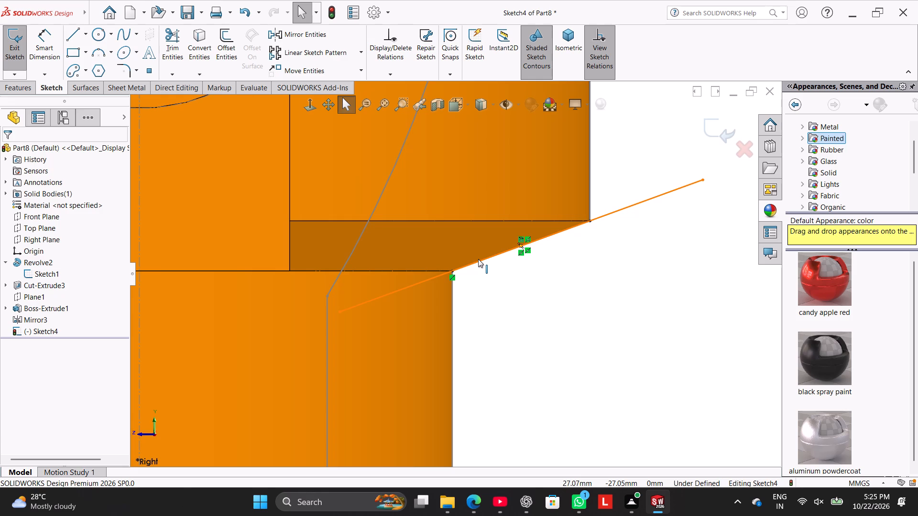
# Finish the Right Plane sketch containing the slanted line.
pyautogui.scroll(1, 500, 265)
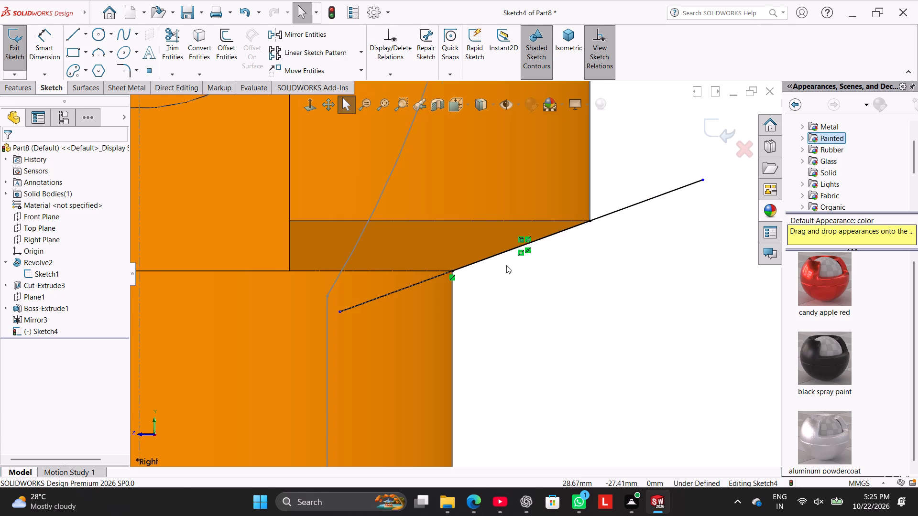
pyautogui.scroll(6, 506, 265)
pyautogui.moveTo(260, 325); pyautogui.dragTo(331, 268, button='right')
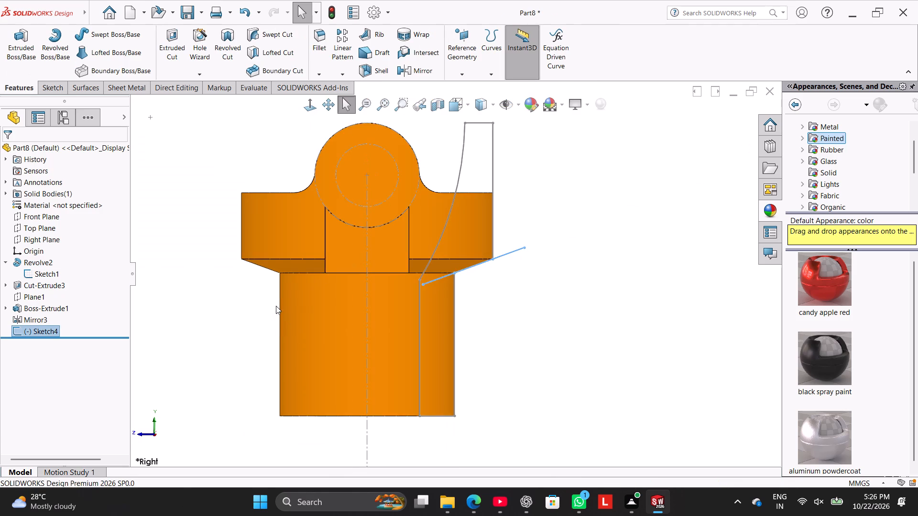
pyautogui.moveTo(234, 319); pyautogui.dragTo(334, 253, button='right')
pyautogui.click(294, 284)
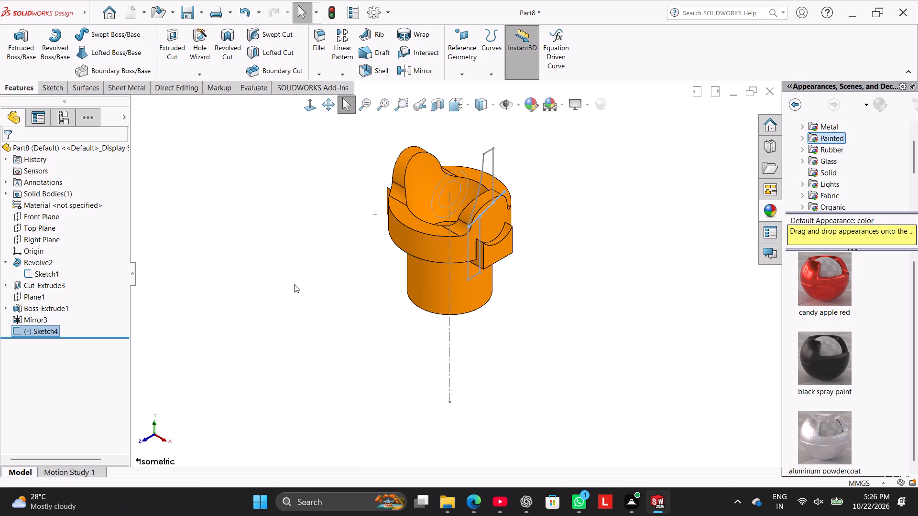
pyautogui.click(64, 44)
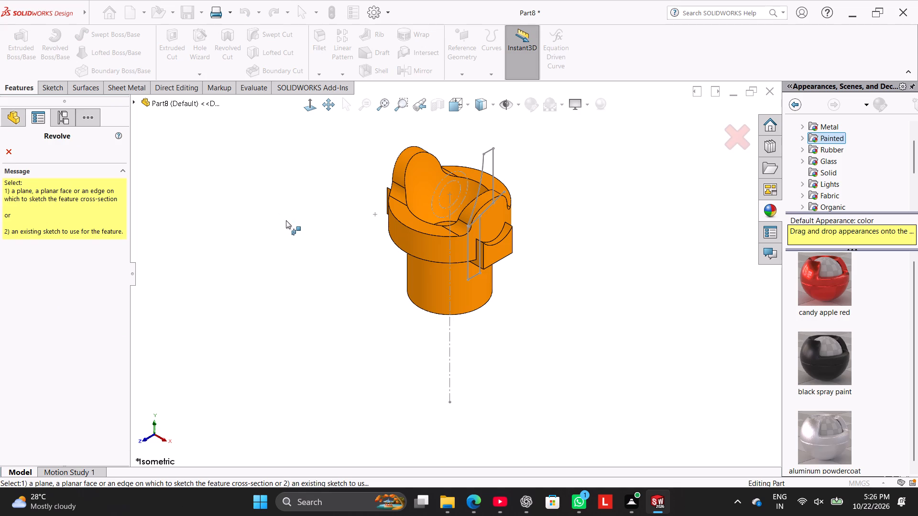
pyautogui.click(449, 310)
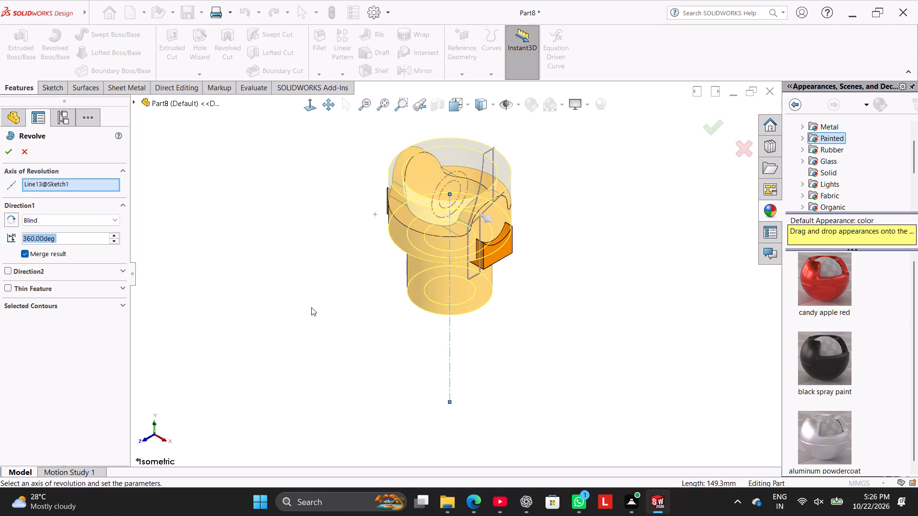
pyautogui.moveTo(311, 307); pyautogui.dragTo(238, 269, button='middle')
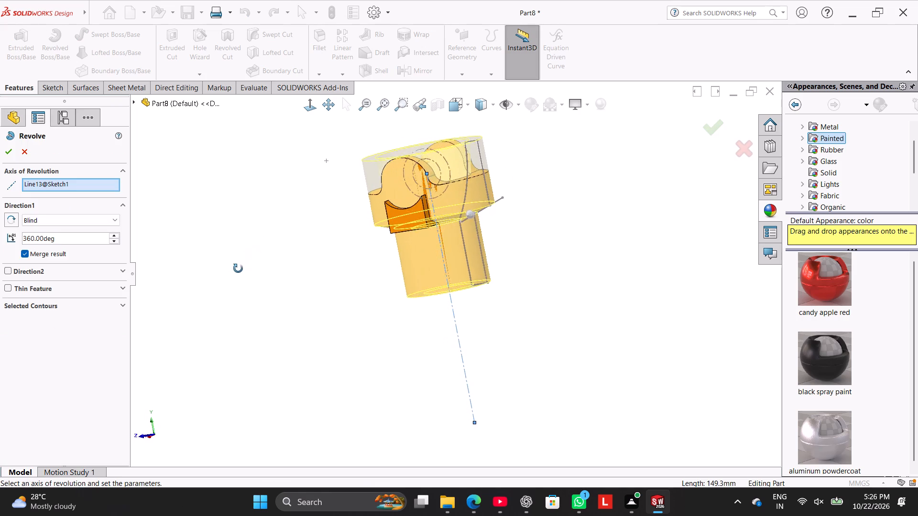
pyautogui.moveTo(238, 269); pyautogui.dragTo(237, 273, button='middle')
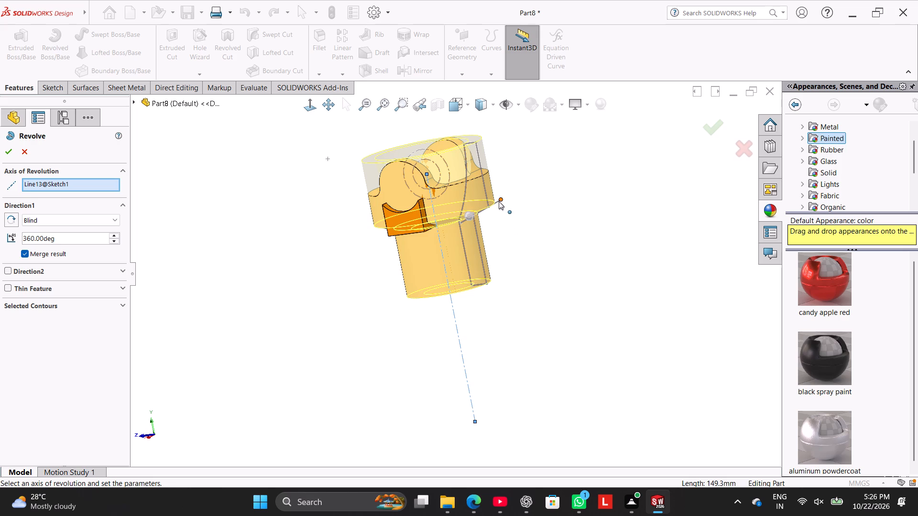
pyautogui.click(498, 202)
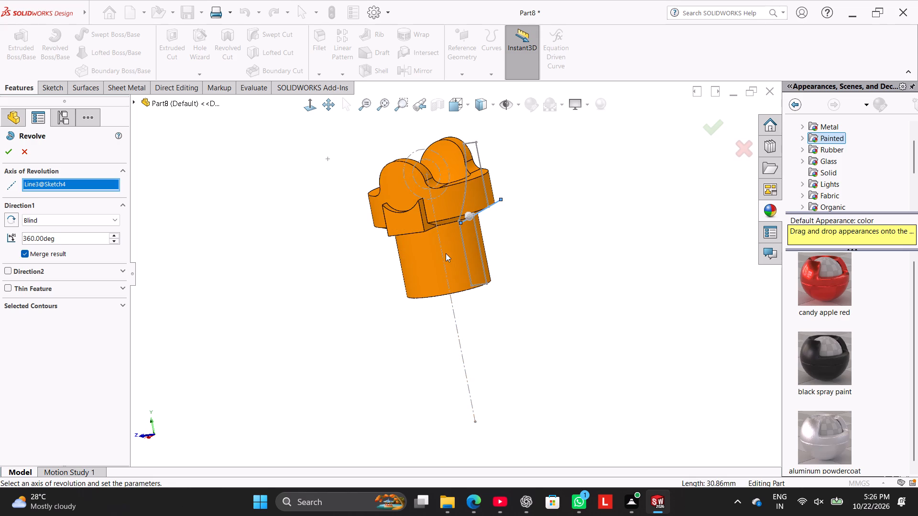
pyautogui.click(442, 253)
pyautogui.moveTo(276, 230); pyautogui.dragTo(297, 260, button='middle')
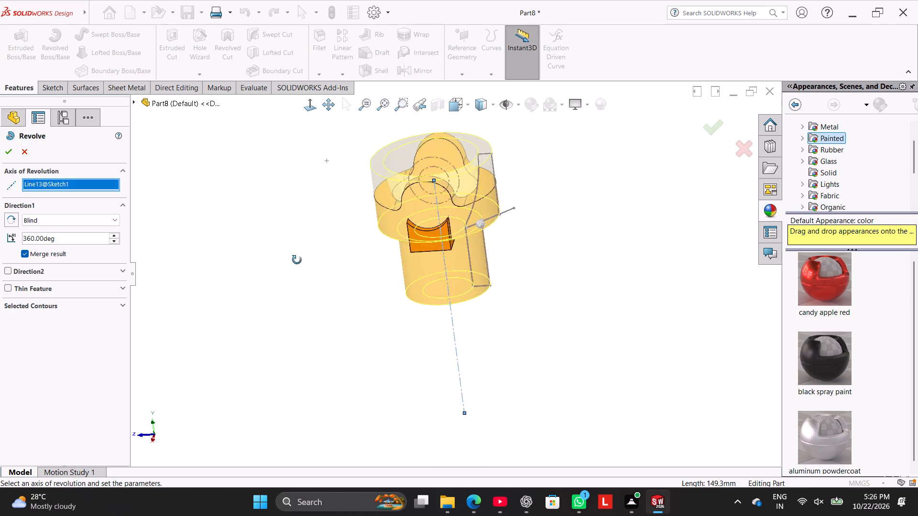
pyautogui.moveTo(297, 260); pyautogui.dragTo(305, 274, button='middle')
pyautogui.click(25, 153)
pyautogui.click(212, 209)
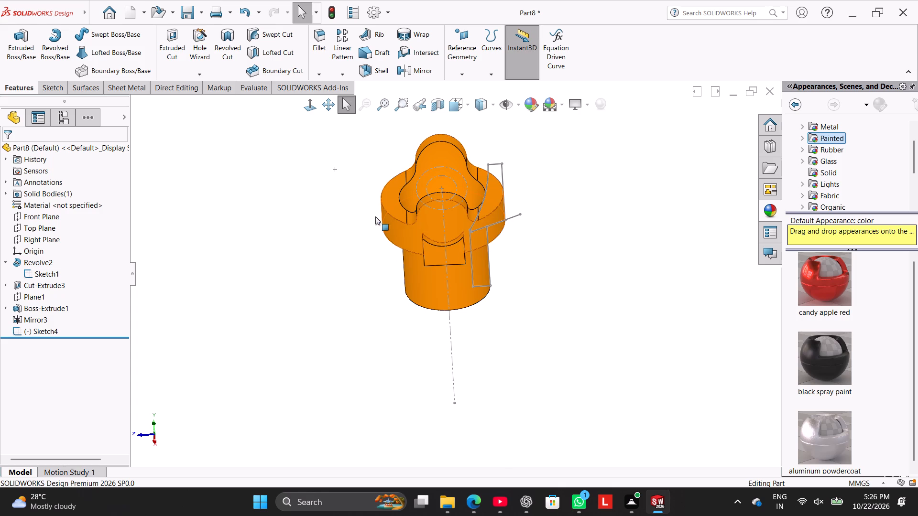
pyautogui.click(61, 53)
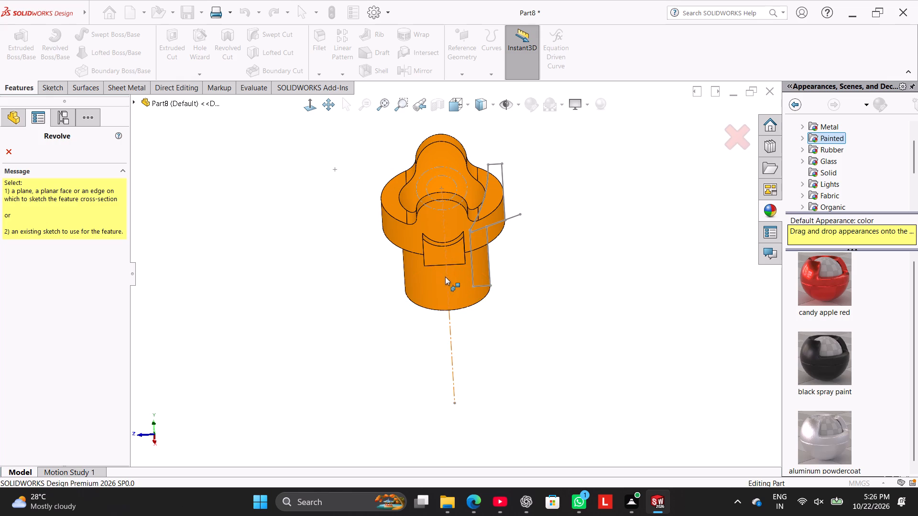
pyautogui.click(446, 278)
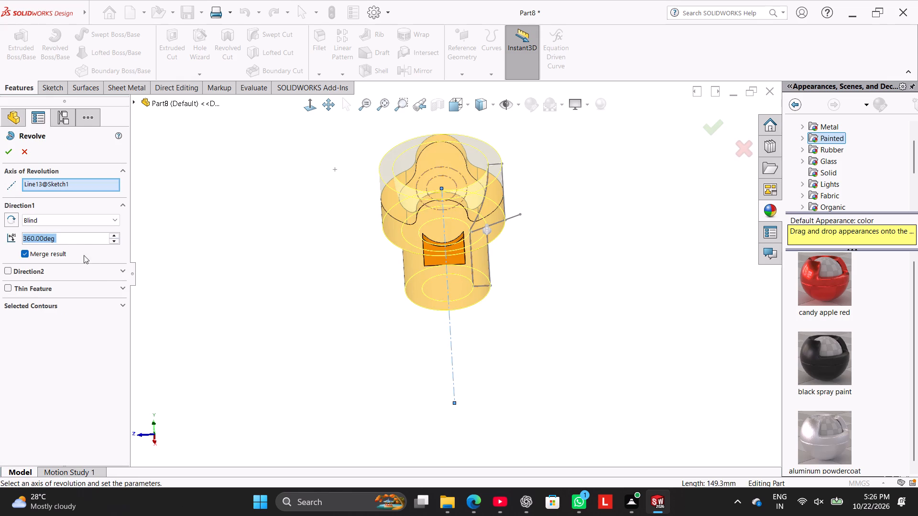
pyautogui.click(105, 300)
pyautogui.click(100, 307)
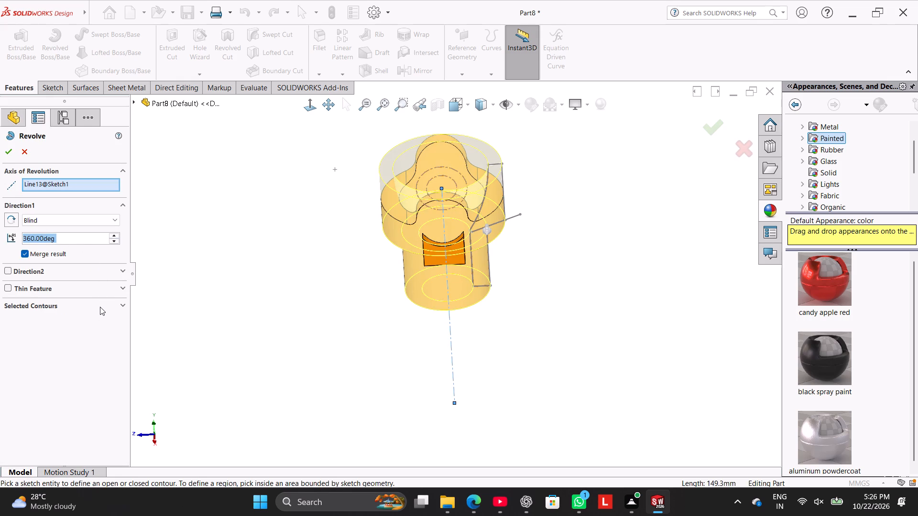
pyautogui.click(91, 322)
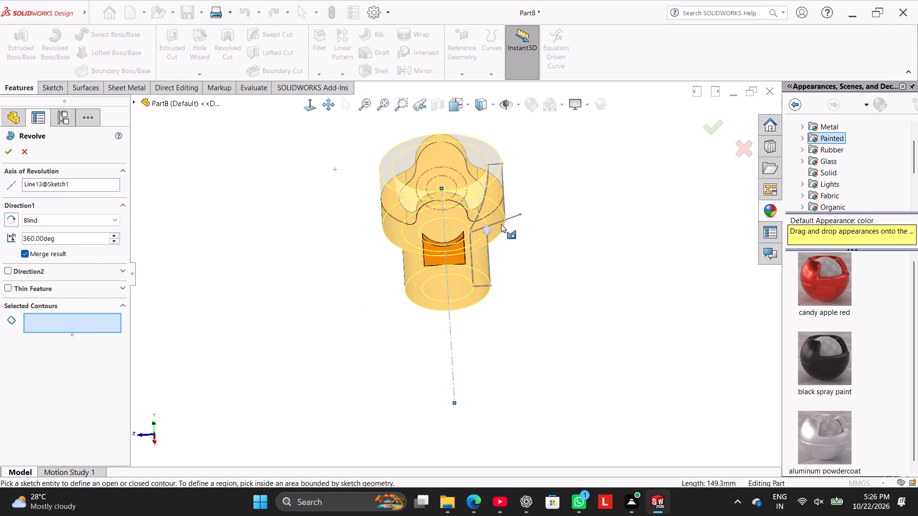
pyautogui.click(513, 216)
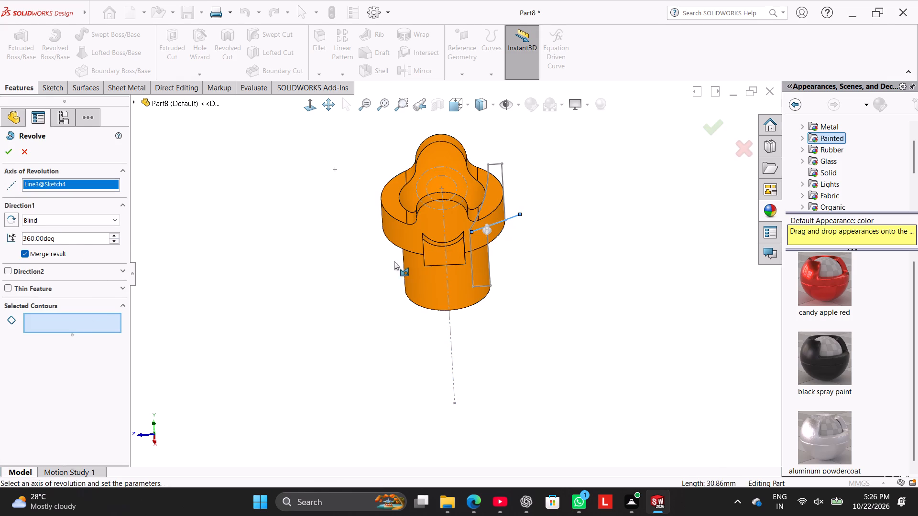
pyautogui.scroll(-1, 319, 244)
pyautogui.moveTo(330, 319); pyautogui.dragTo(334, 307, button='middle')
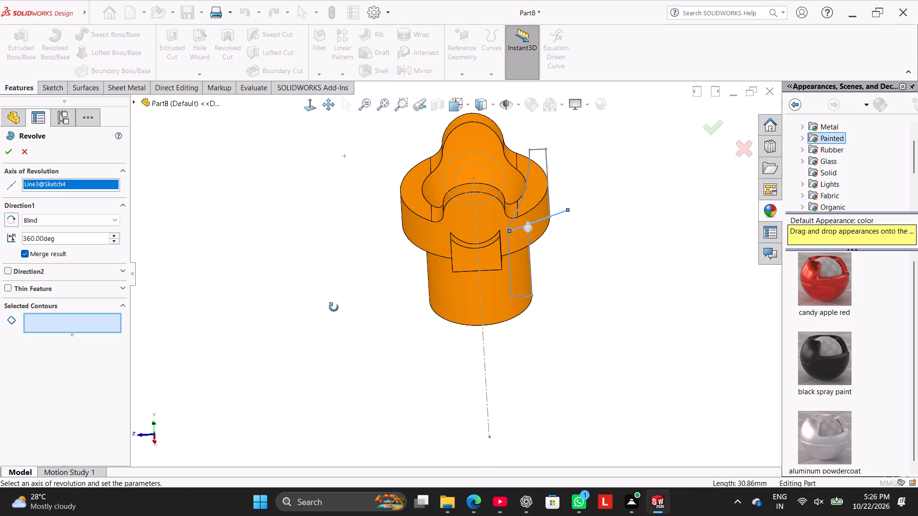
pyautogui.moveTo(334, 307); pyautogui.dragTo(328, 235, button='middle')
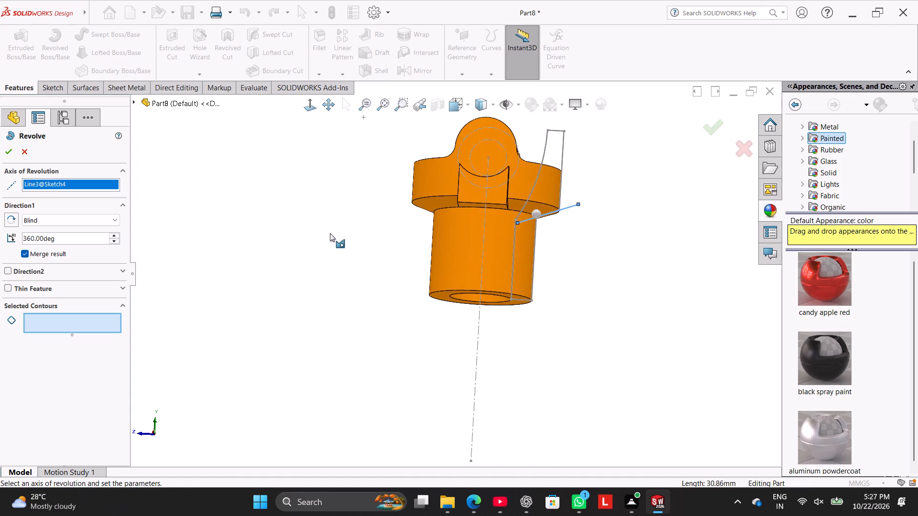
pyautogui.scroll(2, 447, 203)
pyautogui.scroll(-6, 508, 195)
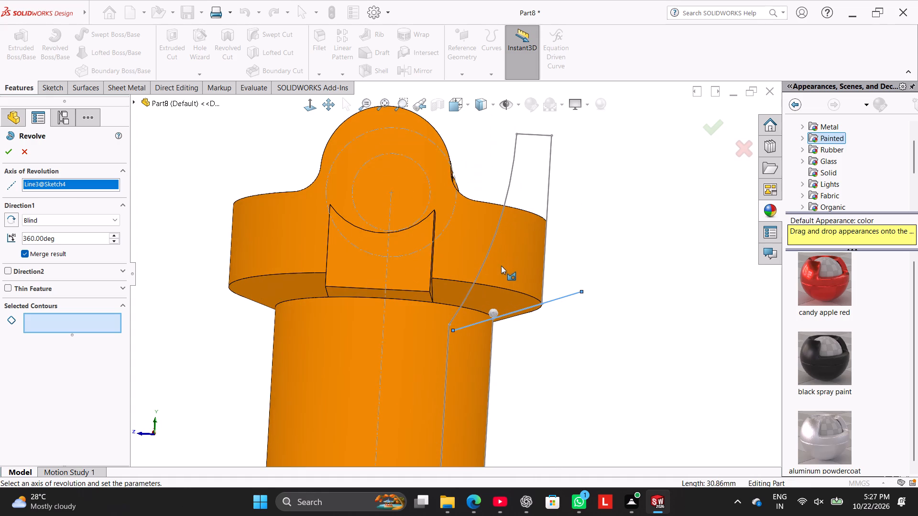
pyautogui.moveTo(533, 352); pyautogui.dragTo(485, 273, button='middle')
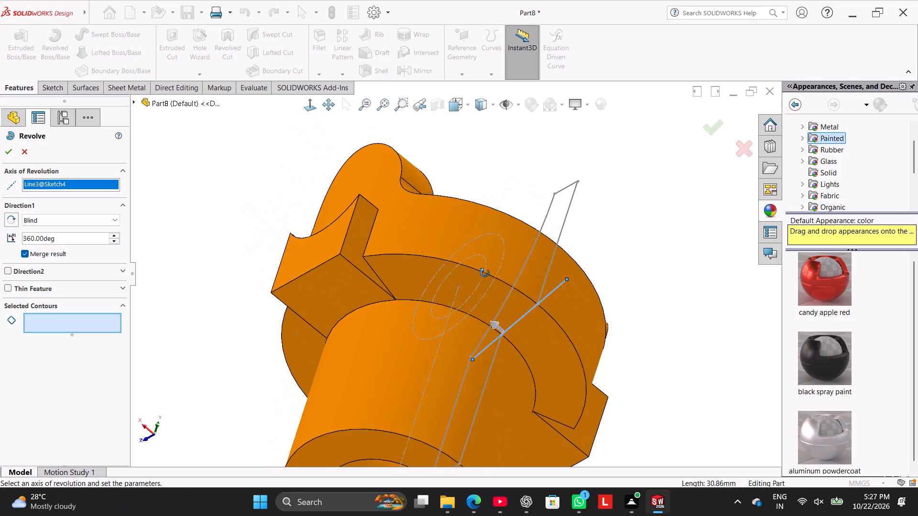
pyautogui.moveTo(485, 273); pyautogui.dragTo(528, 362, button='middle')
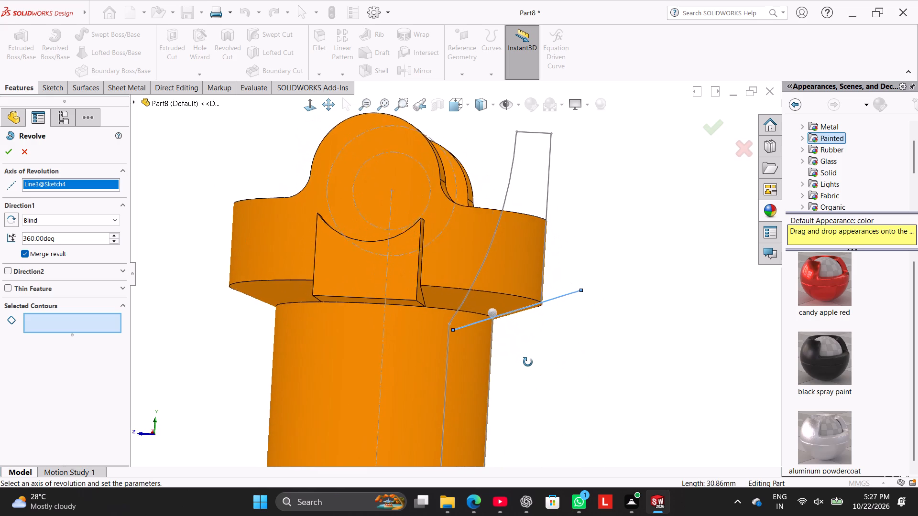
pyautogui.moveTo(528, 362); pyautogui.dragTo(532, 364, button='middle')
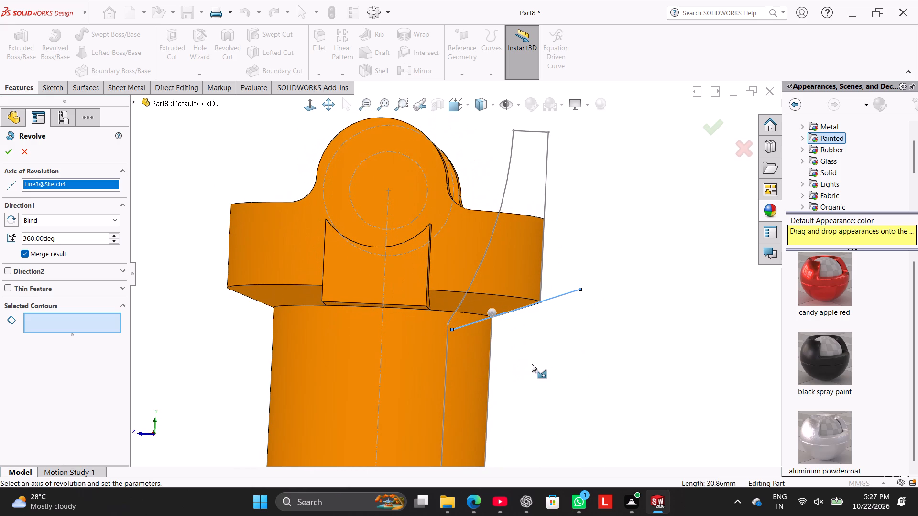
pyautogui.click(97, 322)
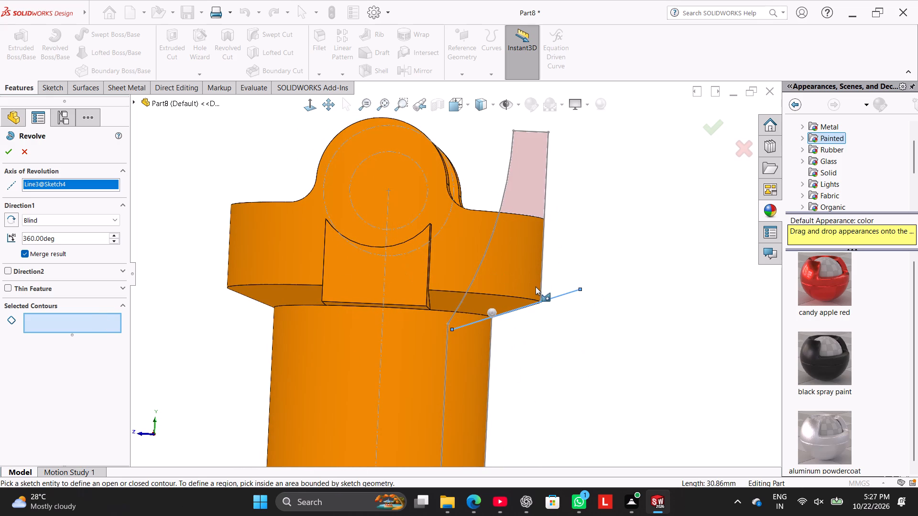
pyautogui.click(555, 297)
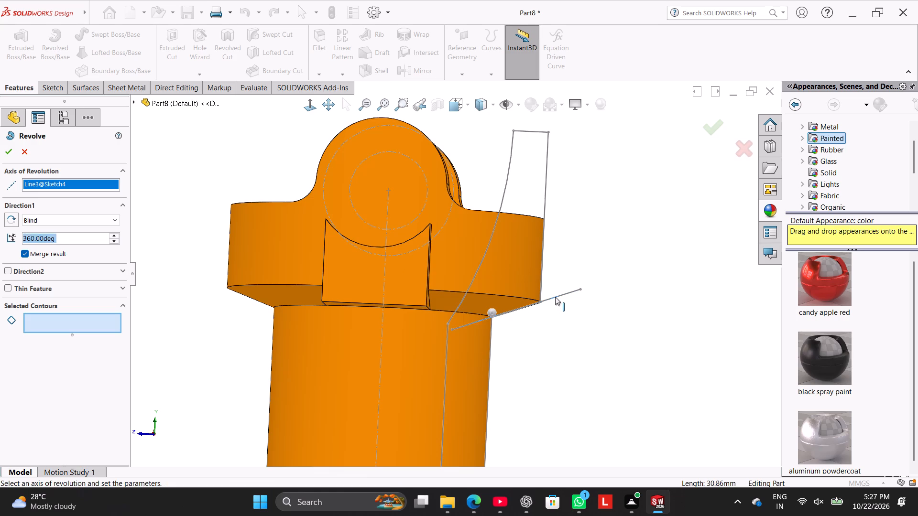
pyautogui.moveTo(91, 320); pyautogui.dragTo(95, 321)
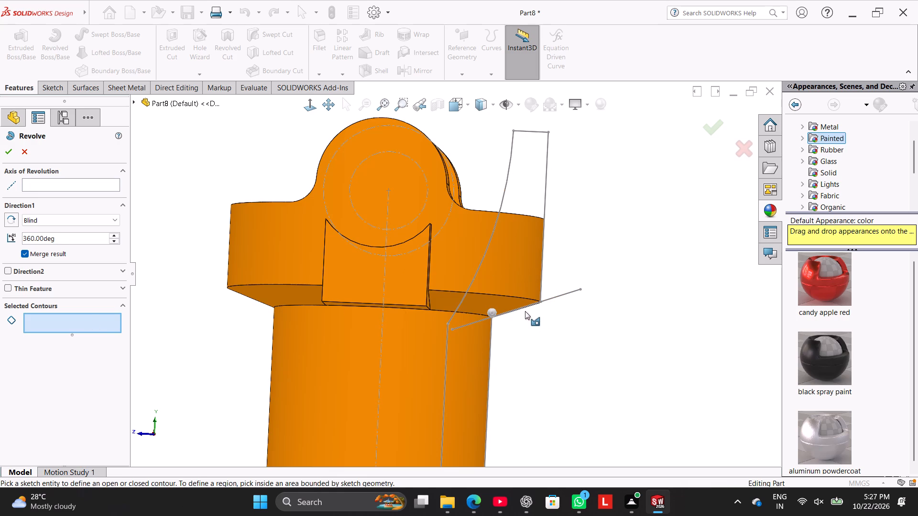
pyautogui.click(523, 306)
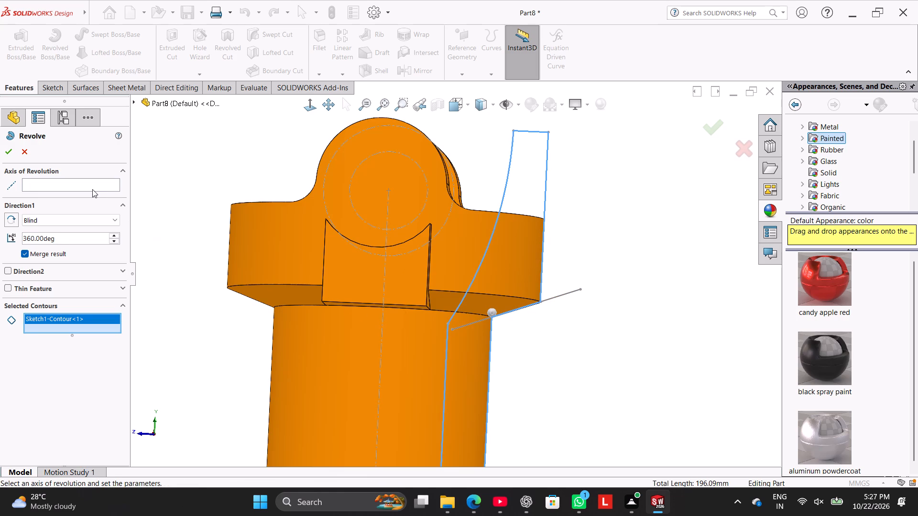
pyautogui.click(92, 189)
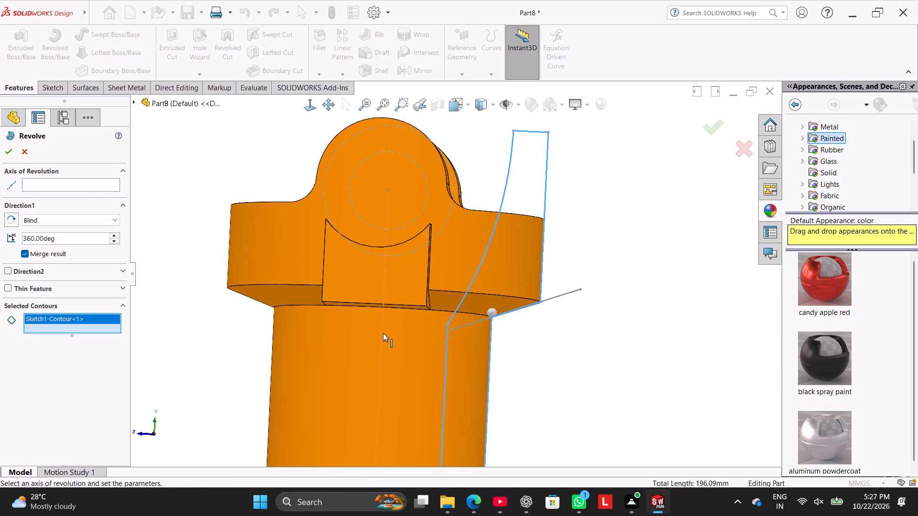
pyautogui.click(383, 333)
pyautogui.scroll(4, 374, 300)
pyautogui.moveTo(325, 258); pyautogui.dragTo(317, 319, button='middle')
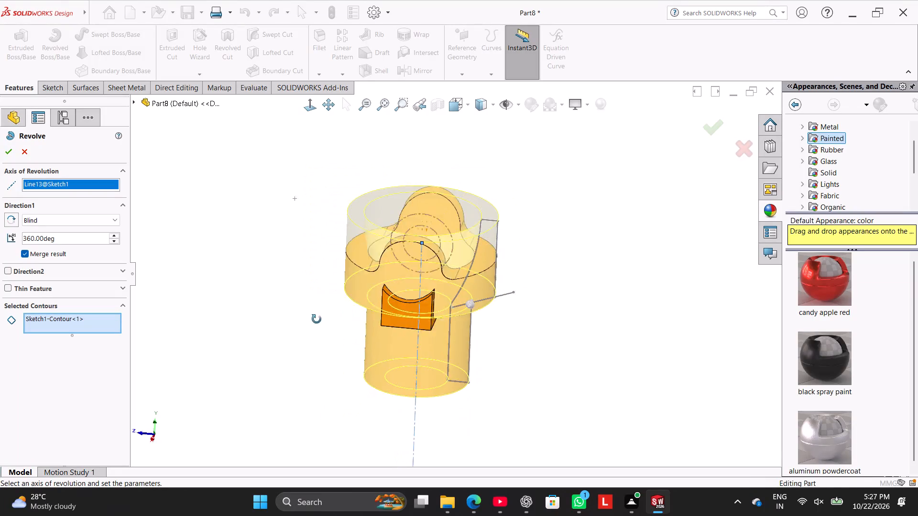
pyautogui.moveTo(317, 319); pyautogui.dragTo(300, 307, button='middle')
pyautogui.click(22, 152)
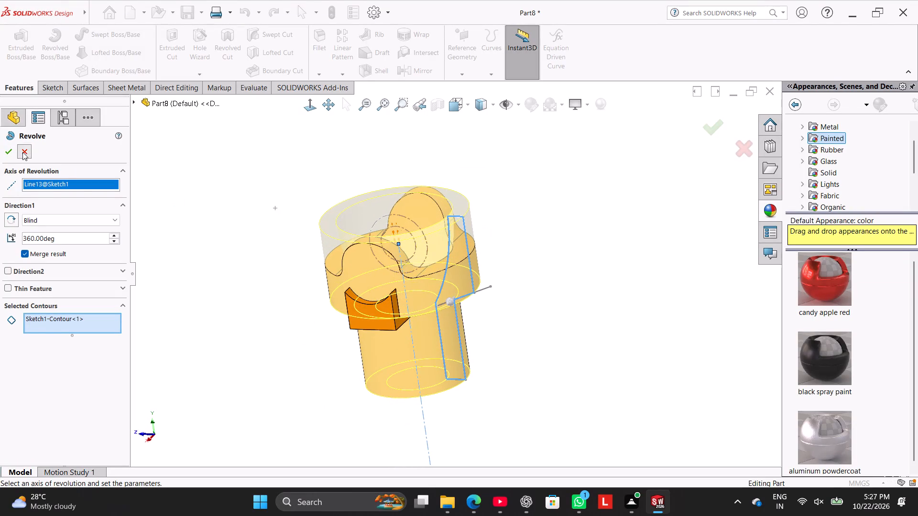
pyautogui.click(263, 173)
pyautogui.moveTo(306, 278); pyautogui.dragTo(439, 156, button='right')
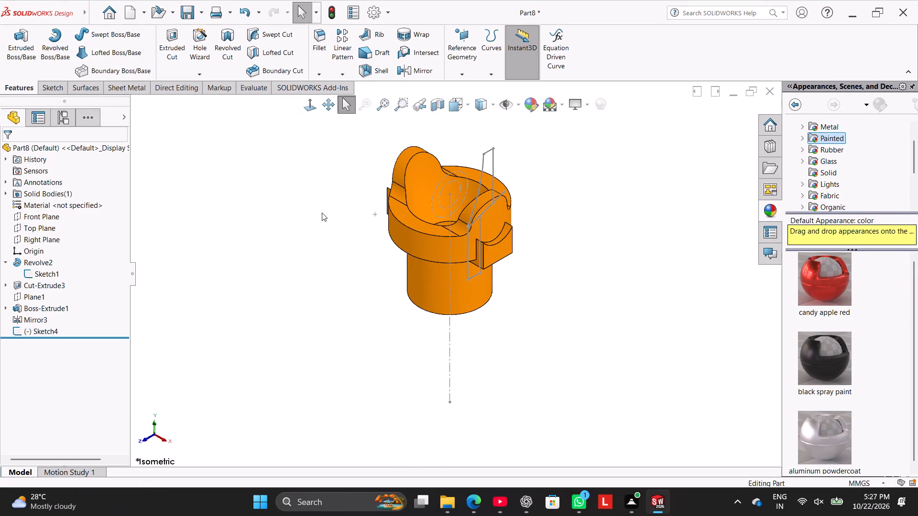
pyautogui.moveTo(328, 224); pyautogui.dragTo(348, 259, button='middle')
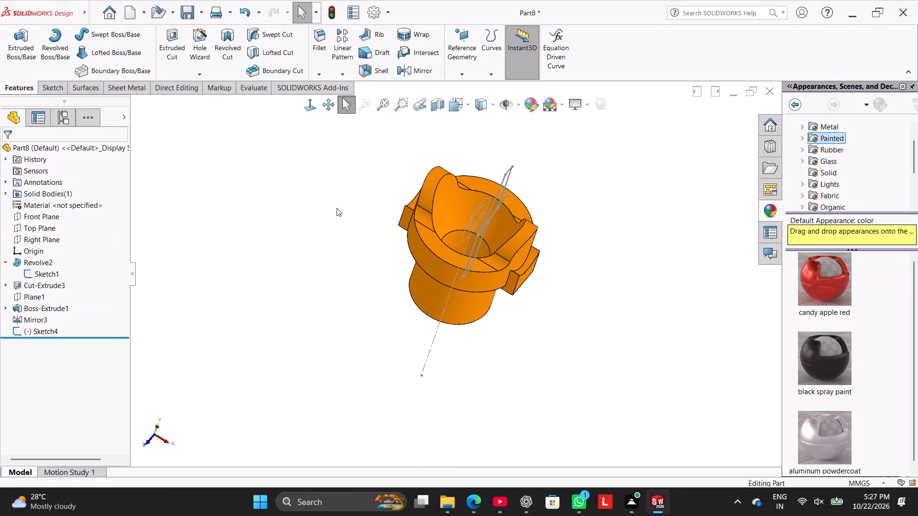
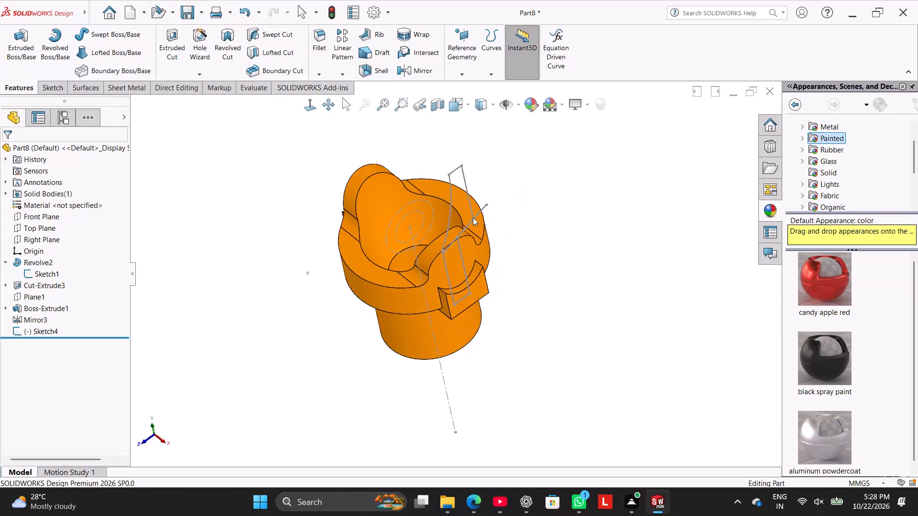
# Edit the slanted-line sketch and shorten the line by moving its inner endpoint to about 17.9, -30.6 mm.
pyautogui.doubleClick(479, 211)
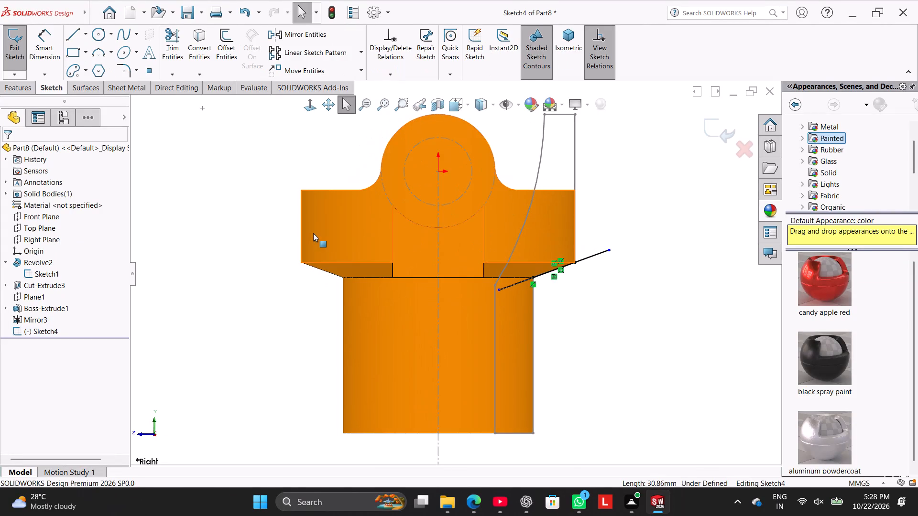
pyautogui.scroll(-2, 568, 321)
pyautogui.moveTo(458, 271); pyautogui.dragTo(470, 268)
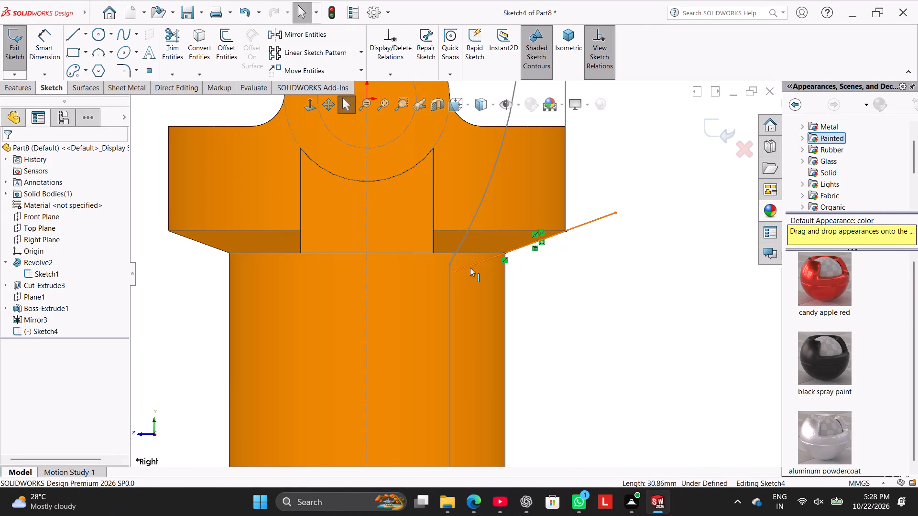
pyautogui.moveTo(470, 268); pyautogui.dragTo(481, 264)
pyautogui.click(534, 283)
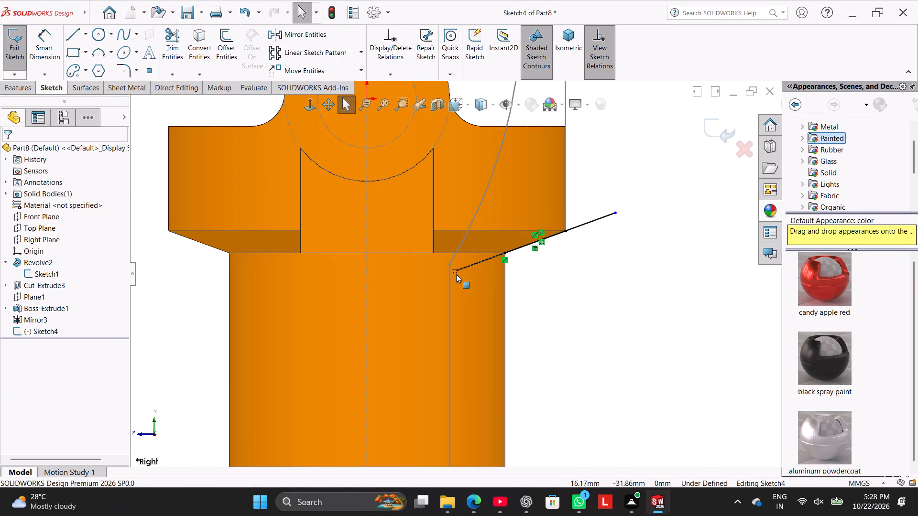
pyautogui.moveTo(456, 270); pyautogui.dragTo(473, 272)
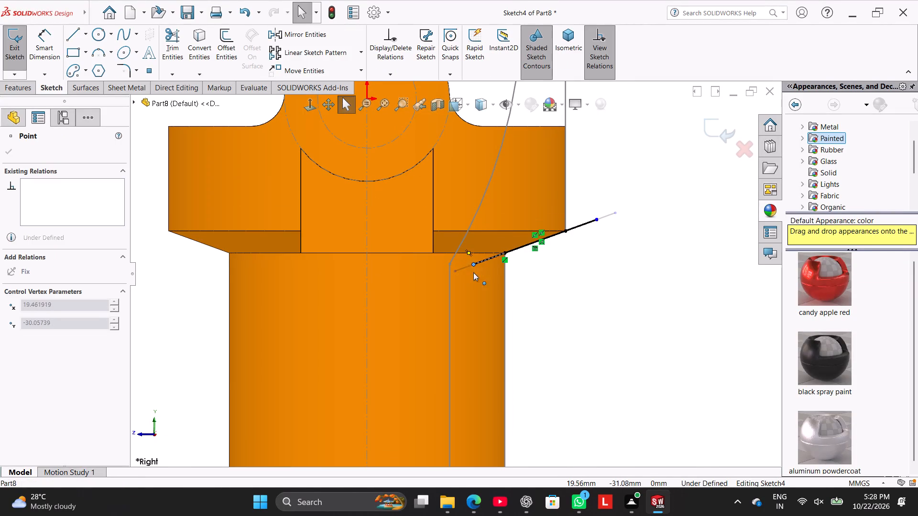
pyautogui.moveTo(473, 272); pyautogui.dragTo(469, 276)
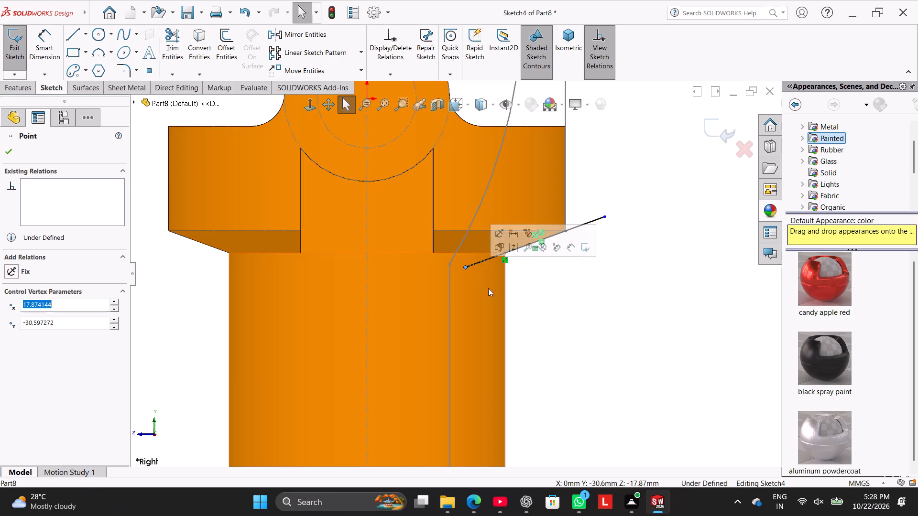
pyautogui.click(537, 305)
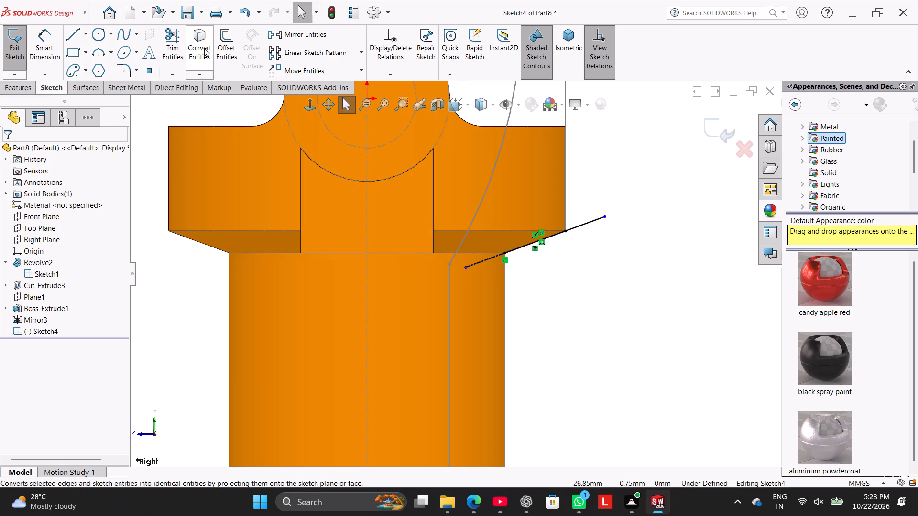
# Convert the first sketch's vertical centre axis line into an entity of the slanted-line sketch.
pyautogui.click(197, 51)
pyautogui.click(366, 310)
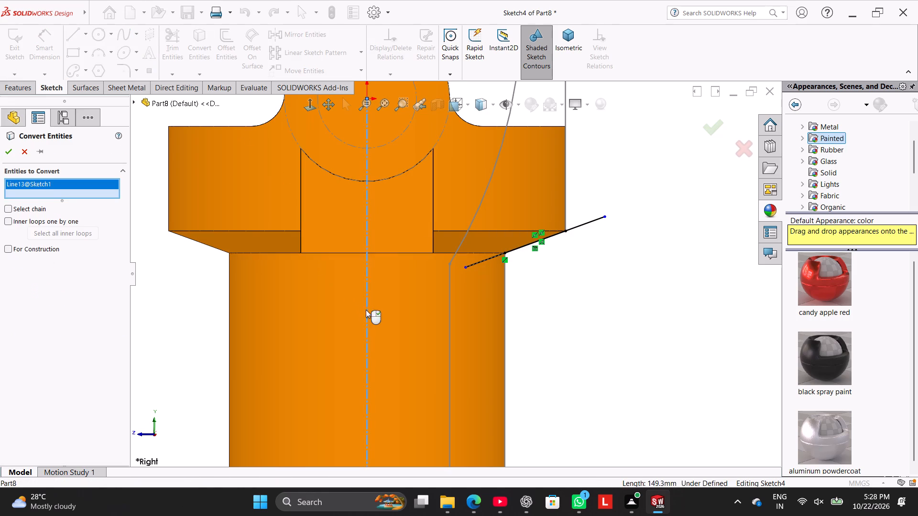
pyautogui.click(11, 151)
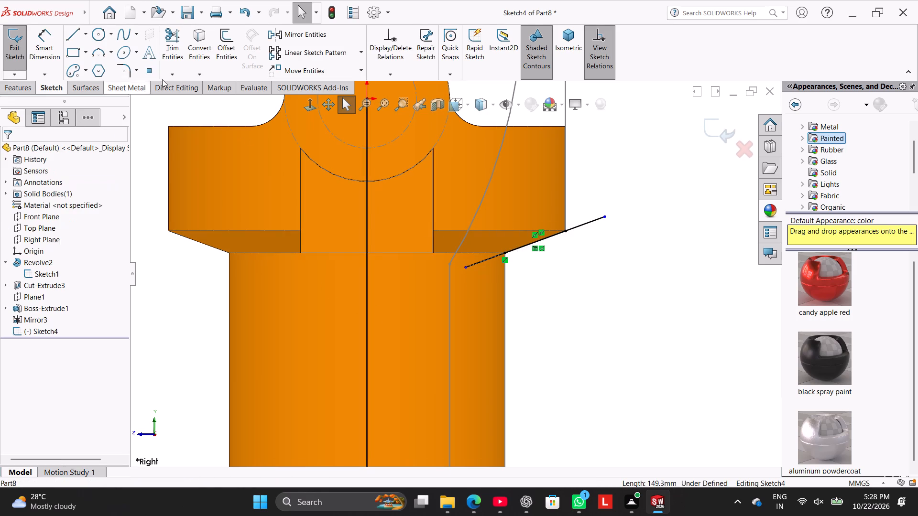
# Hide Sketch1, the profile sketch of the main revolve.
pyautogui.rightClick(50, 272)
pyautogui.click(61, 254)
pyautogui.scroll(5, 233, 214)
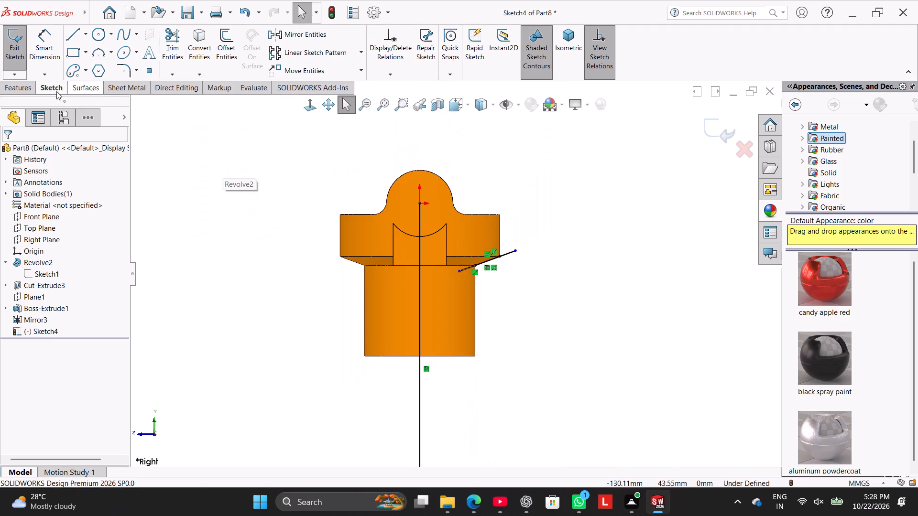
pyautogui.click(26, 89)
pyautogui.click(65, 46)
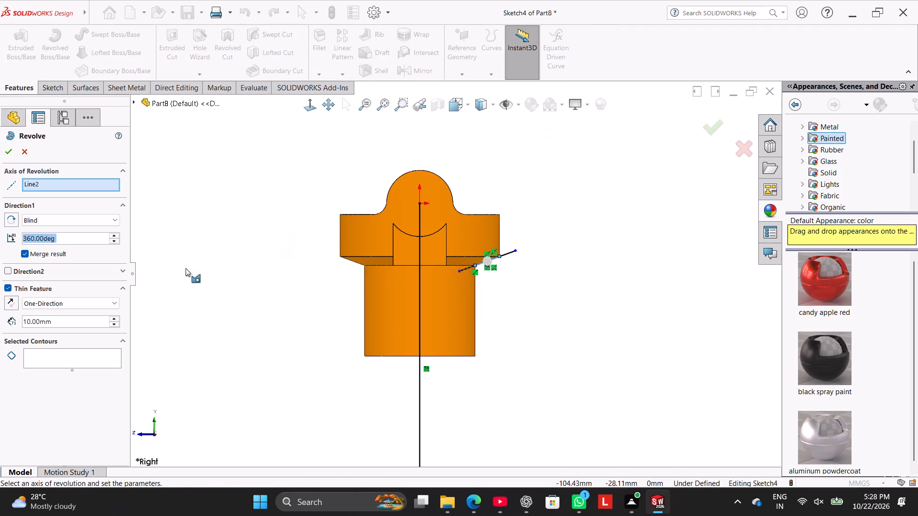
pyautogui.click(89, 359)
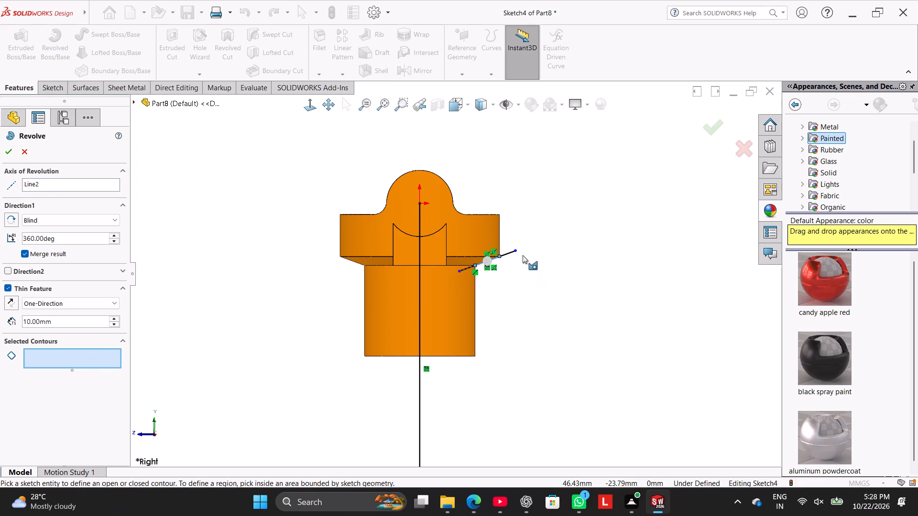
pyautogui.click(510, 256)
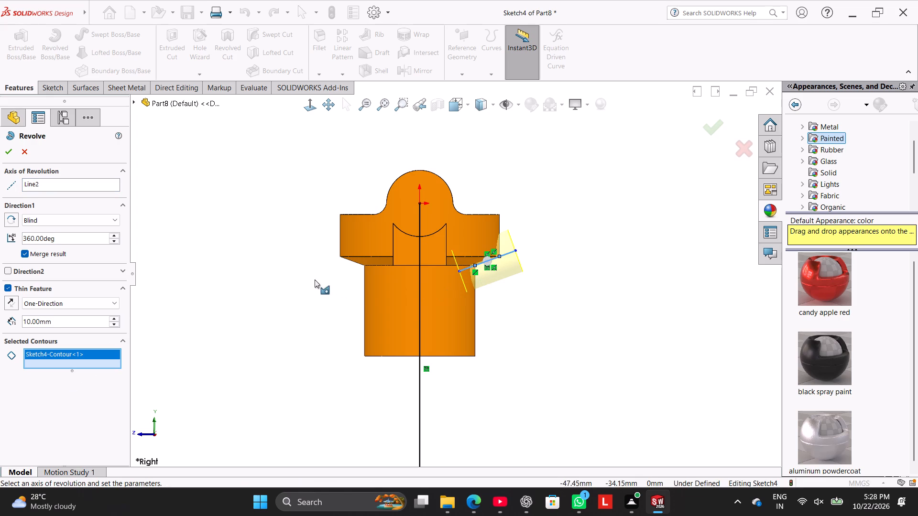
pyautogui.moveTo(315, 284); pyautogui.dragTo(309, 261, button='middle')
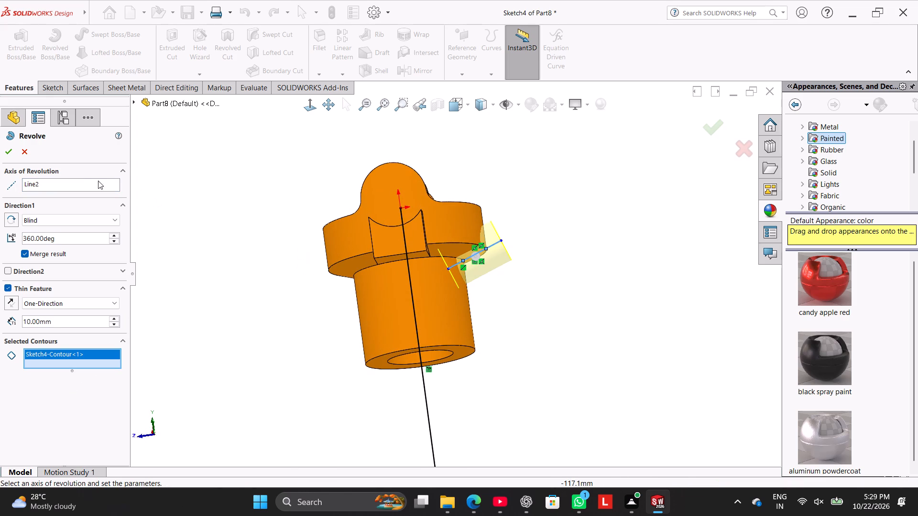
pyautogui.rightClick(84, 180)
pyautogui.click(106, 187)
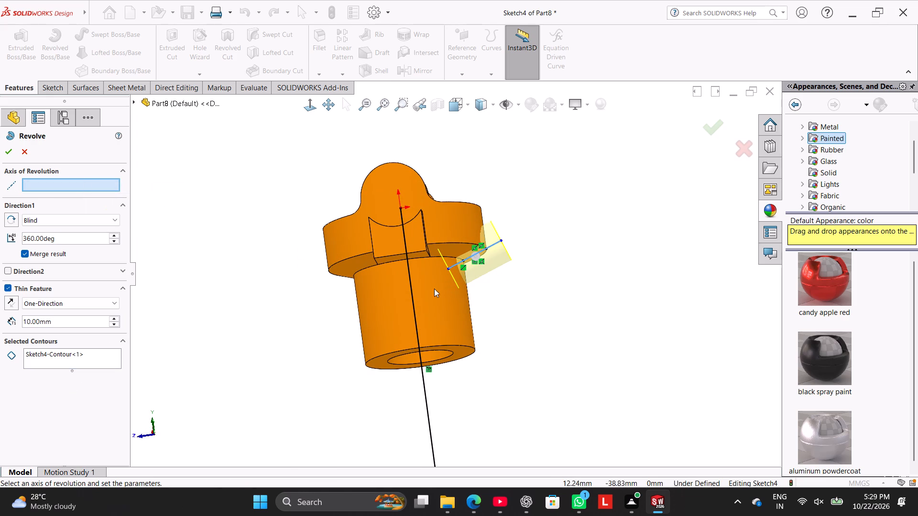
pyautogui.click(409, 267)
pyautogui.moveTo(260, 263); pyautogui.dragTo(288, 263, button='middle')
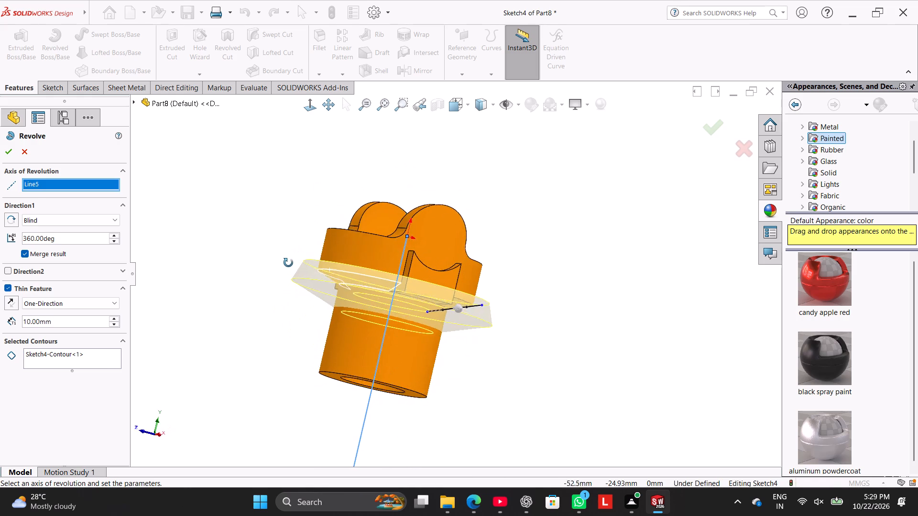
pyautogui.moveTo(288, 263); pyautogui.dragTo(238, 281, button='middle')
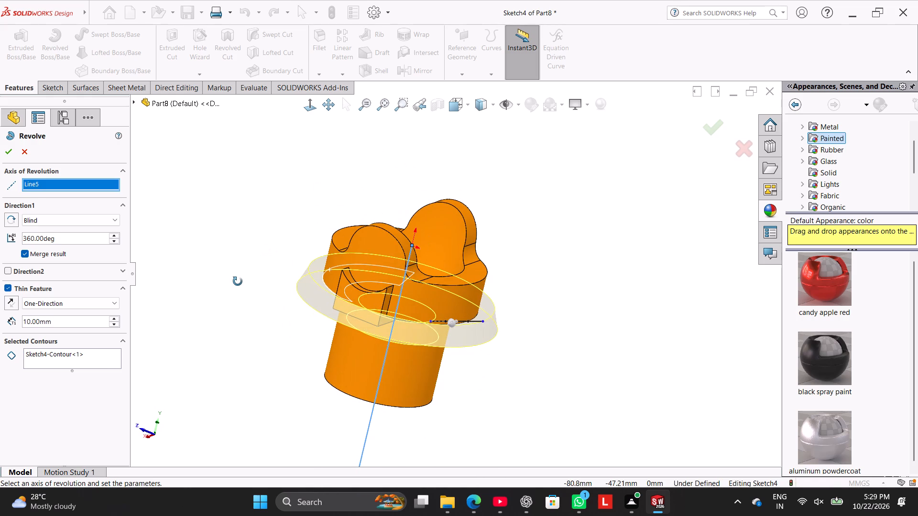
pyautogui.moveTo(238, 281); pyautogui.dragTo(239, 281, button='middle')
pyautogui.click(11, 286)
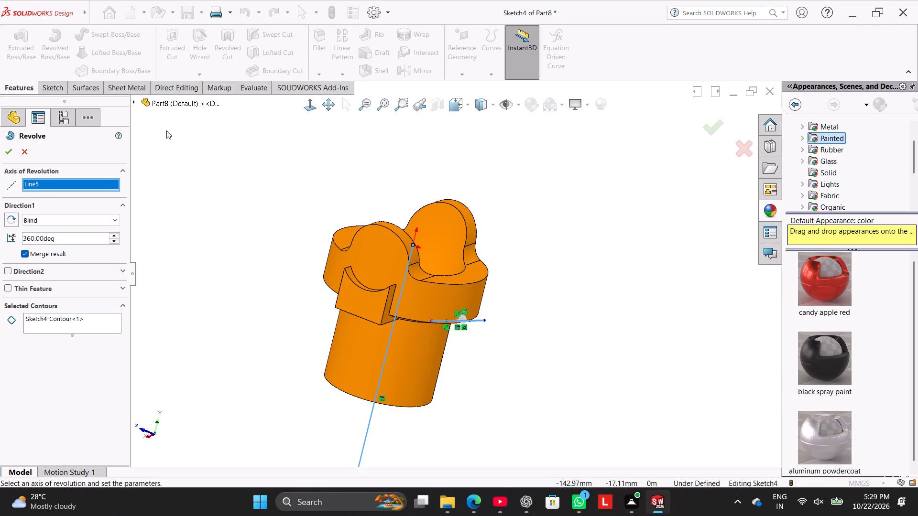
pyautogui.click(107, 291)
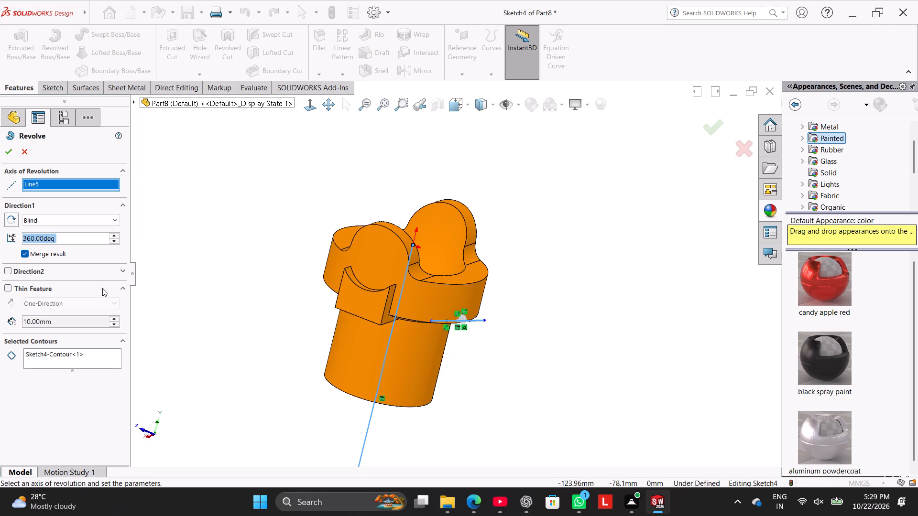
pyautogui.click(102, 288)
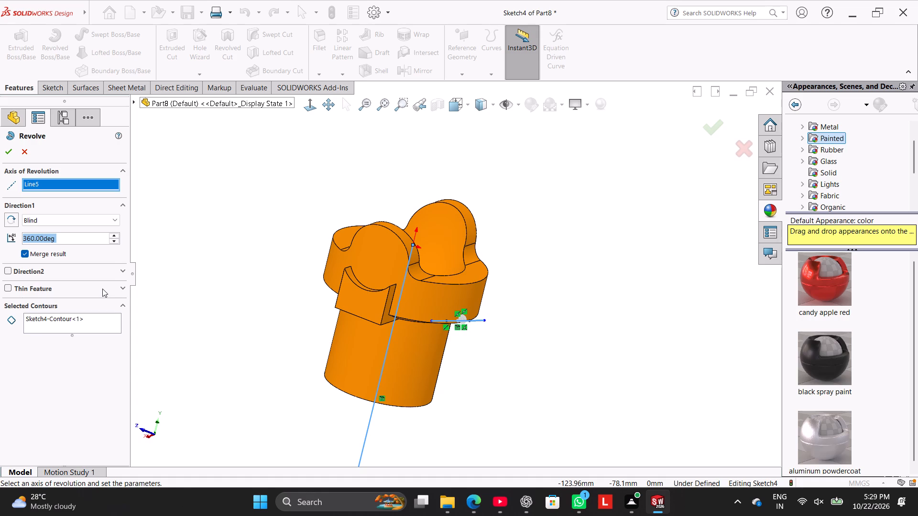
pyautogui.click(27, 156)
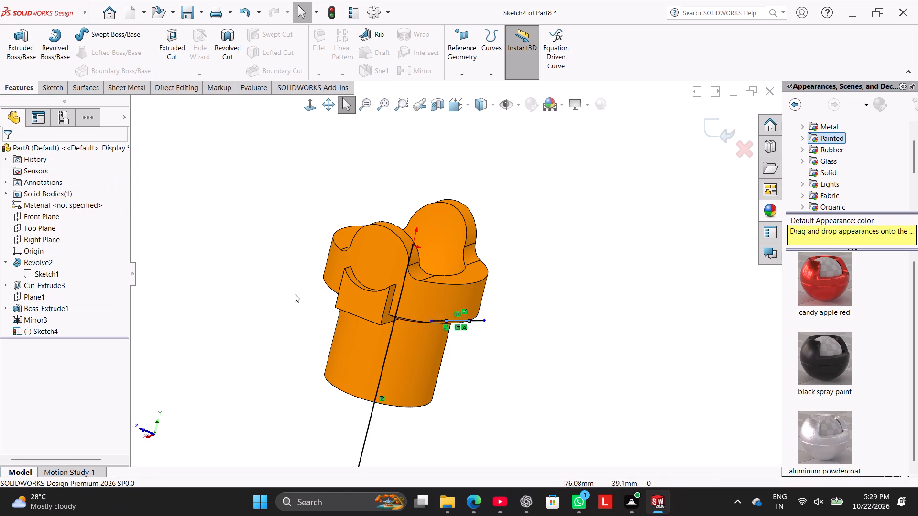
# Start a 360-degree Revolved Surface from the sketch and set the converted vertical line as its axis of revolution.
pyautogui.click(81, 88)
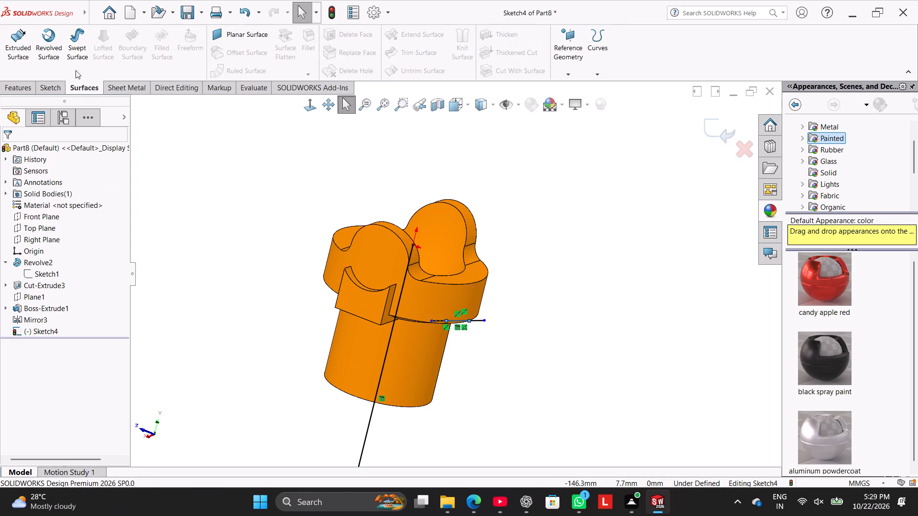
pyautogui.click(61, 34)
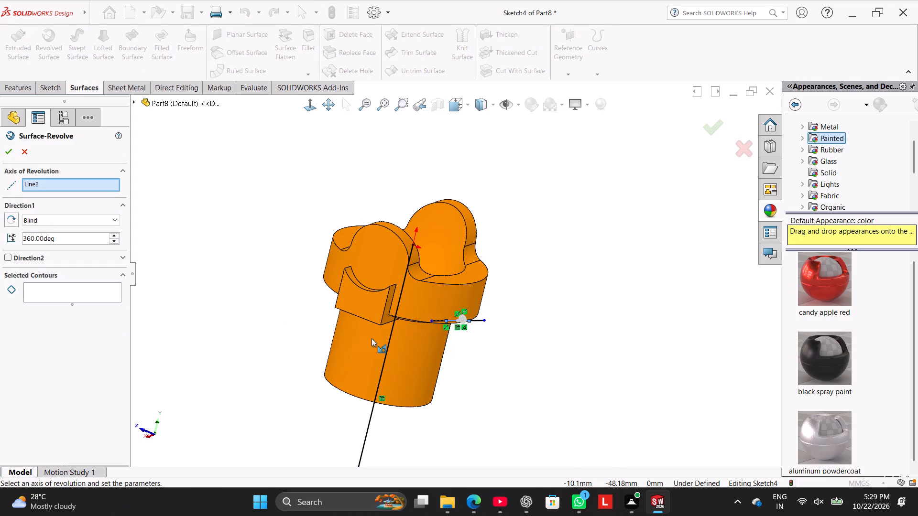
pyautogui.click(385, 357)
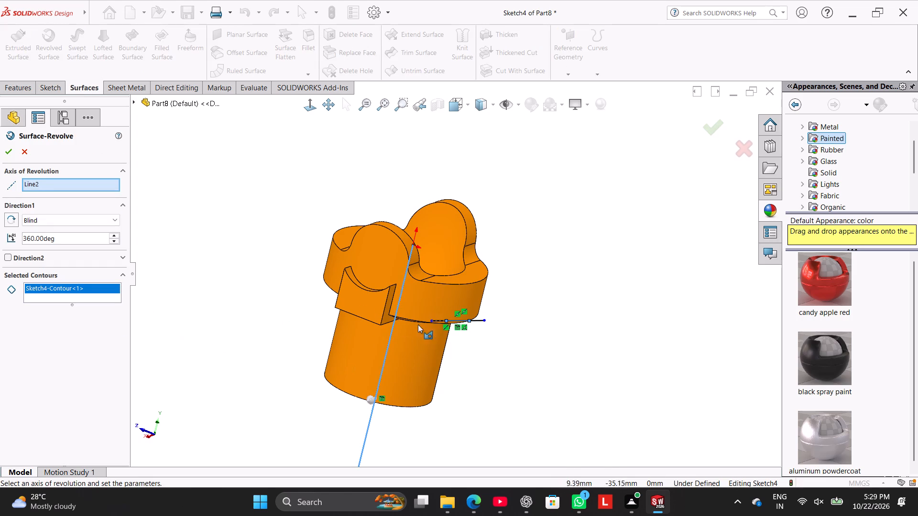
pyautogui.click(84, 188)
pyautogui.rightClick(91, 179)
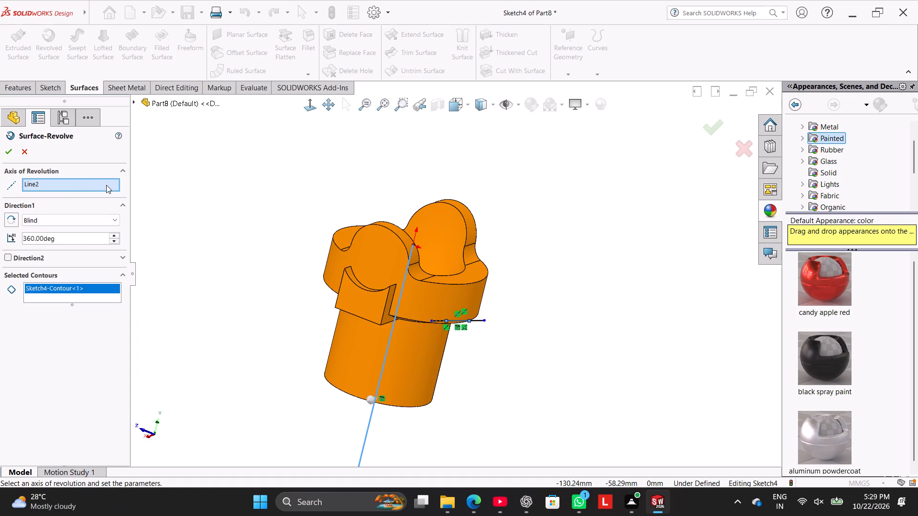
pyautogui.rightClick(96, 184)
pyautogui.rightClick(96, 184)
pyautogui.click(118, 189)
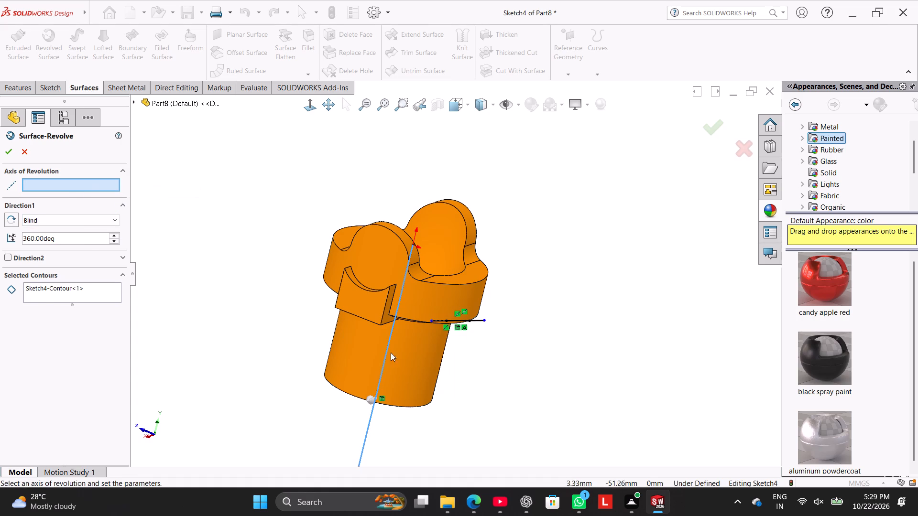
pyautogui.click(385, 361)
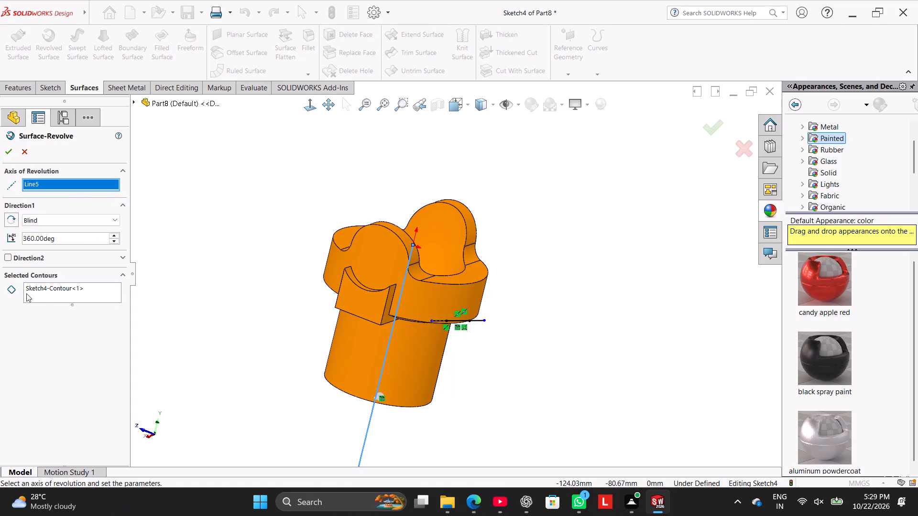
# Replace the selected contour with the slanted line and create the revolved surface around the vertical axis.
pyautogui.rightClick(77, 291)
pyautogui.click(104, 301)
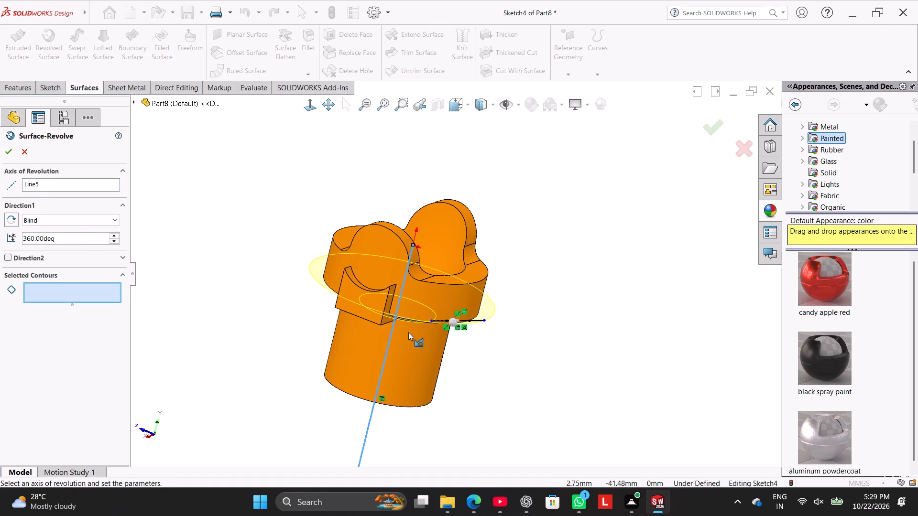
pyautogui.moveTo(126, 337); pyautogui.dragTo(134, 331, button='middle')
pyautogui.moveTo(201, 337); pyautogui.dragTo(240, 344, button='middle')
pyautogui.moveTo(164, 355); pyautogui.dragTo(0, 321, button='right')
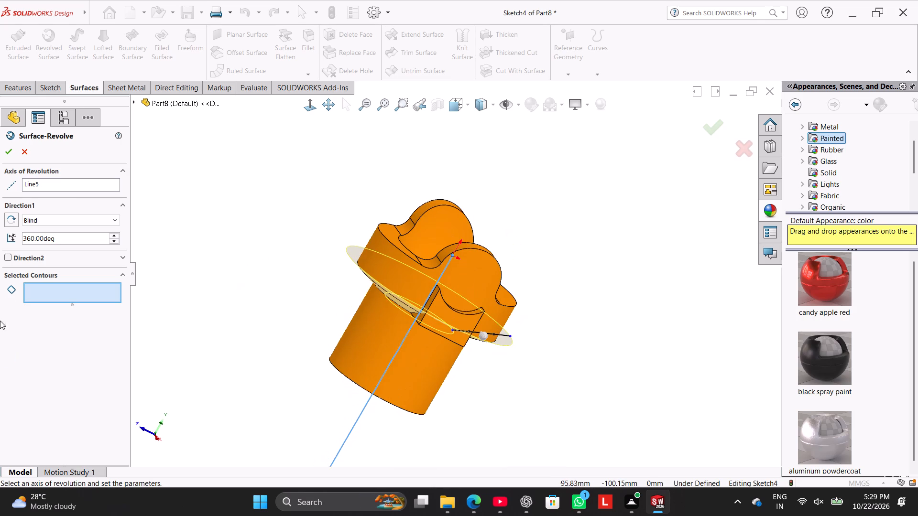
pyautogui.moveTo(0, 321); pyautogui.dragTo(2, 309, button='right')
pyautogui.click(8, 148)
pyautogui.click(260, 263)
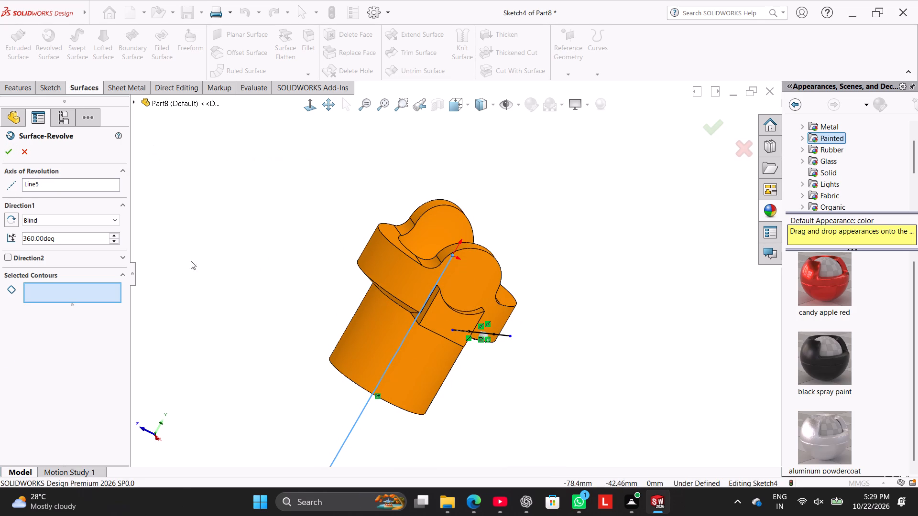
pyautogui.click(505, 336)
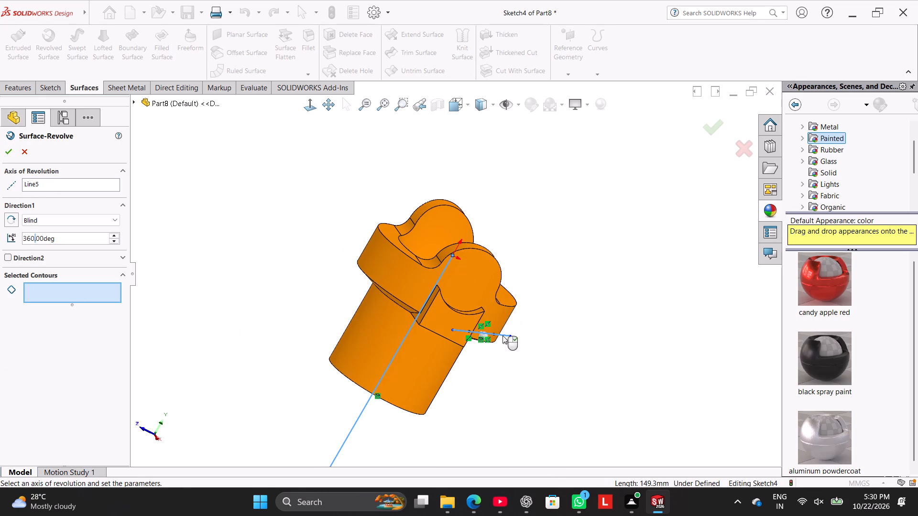
pyautogui.click(8, 154)
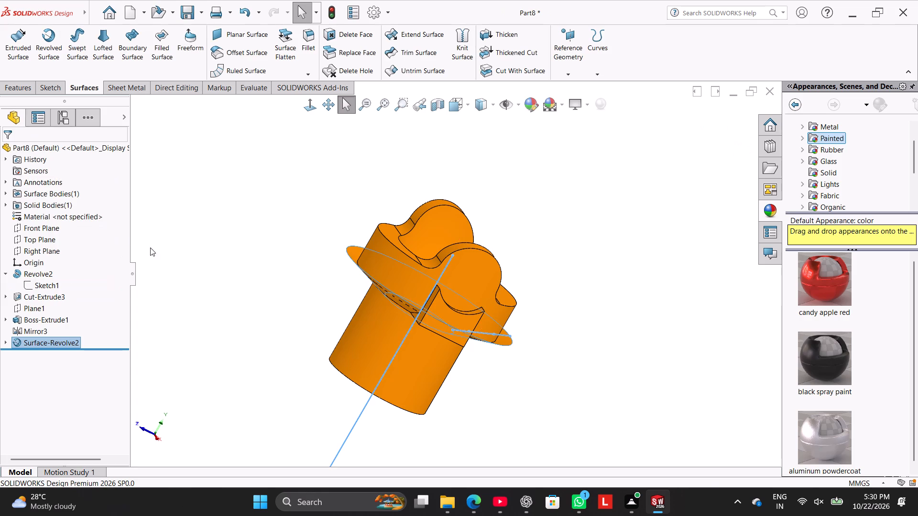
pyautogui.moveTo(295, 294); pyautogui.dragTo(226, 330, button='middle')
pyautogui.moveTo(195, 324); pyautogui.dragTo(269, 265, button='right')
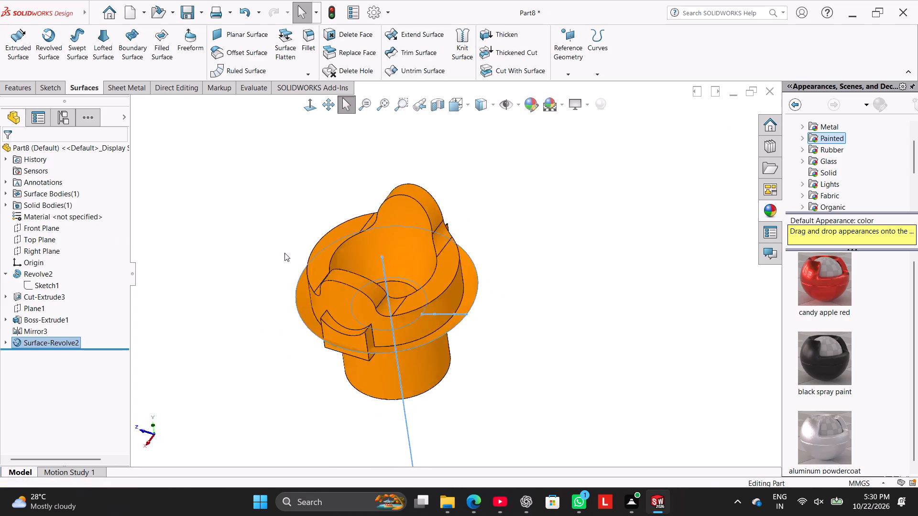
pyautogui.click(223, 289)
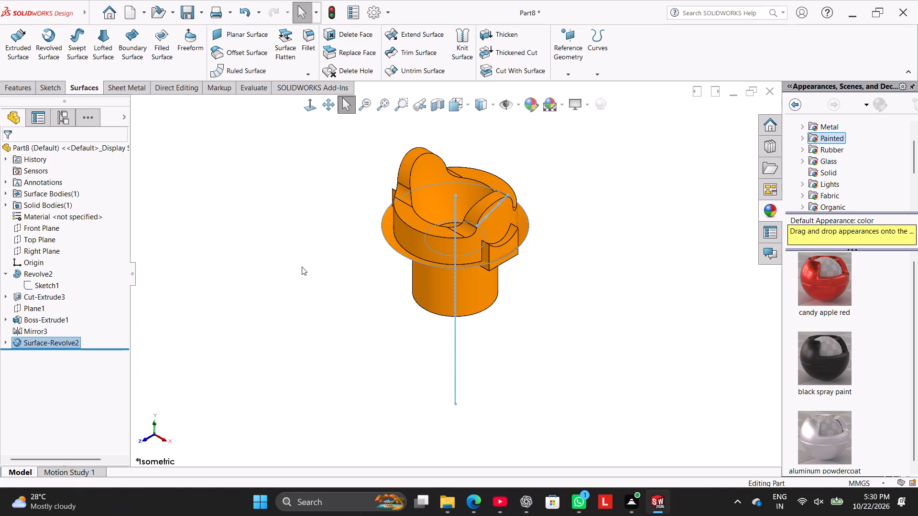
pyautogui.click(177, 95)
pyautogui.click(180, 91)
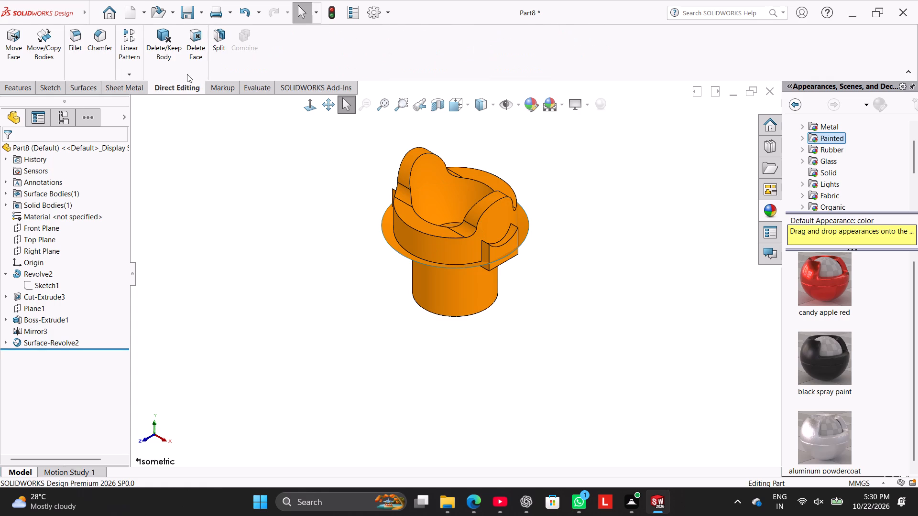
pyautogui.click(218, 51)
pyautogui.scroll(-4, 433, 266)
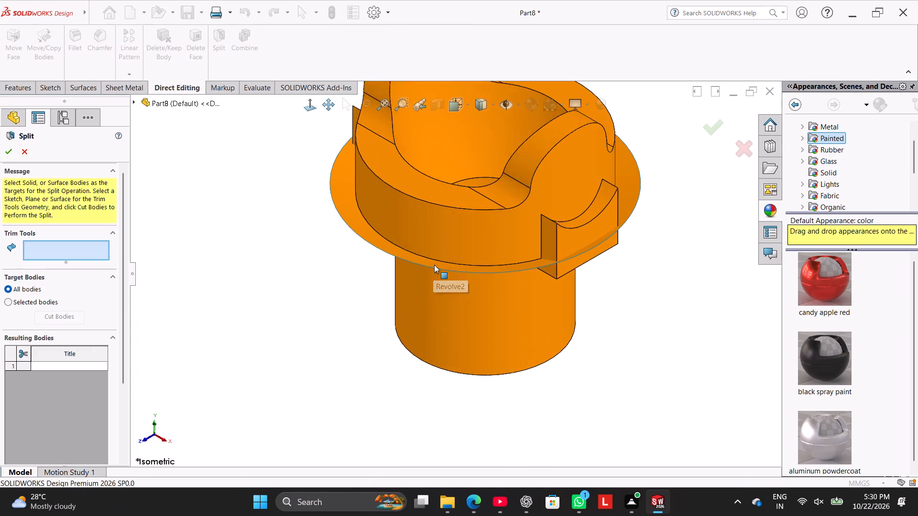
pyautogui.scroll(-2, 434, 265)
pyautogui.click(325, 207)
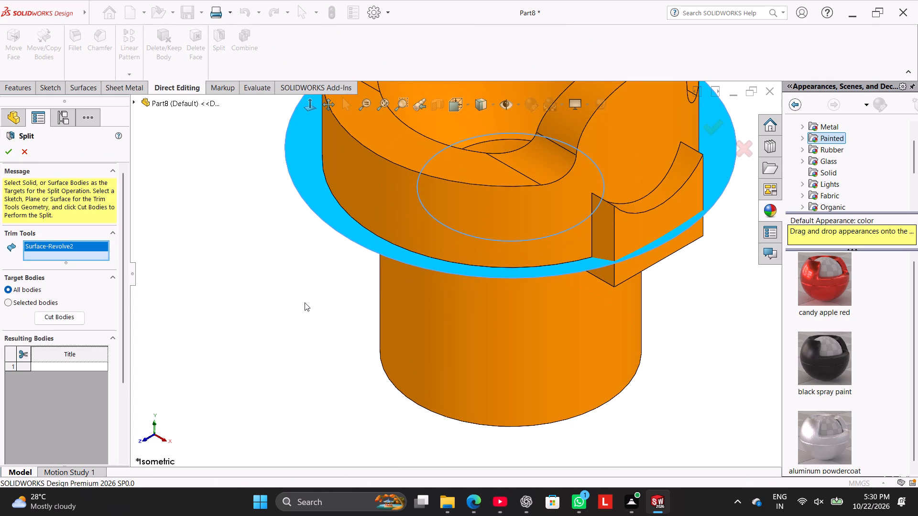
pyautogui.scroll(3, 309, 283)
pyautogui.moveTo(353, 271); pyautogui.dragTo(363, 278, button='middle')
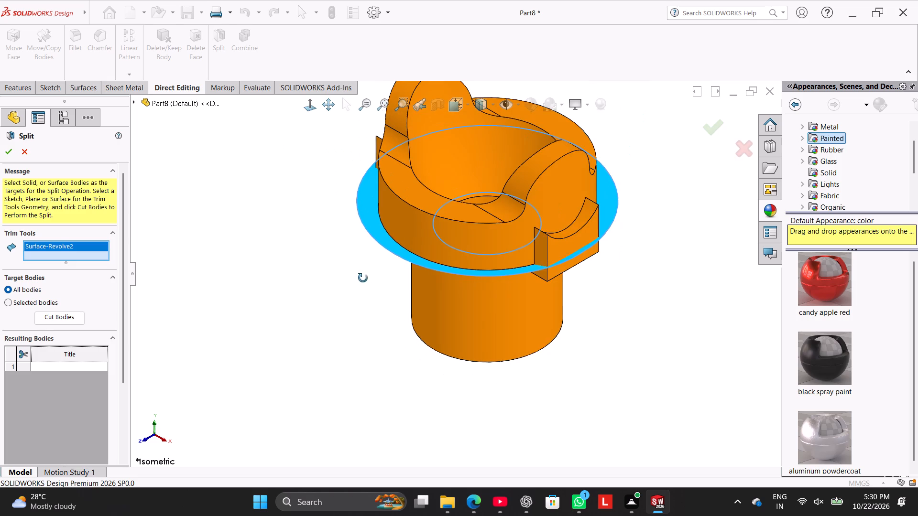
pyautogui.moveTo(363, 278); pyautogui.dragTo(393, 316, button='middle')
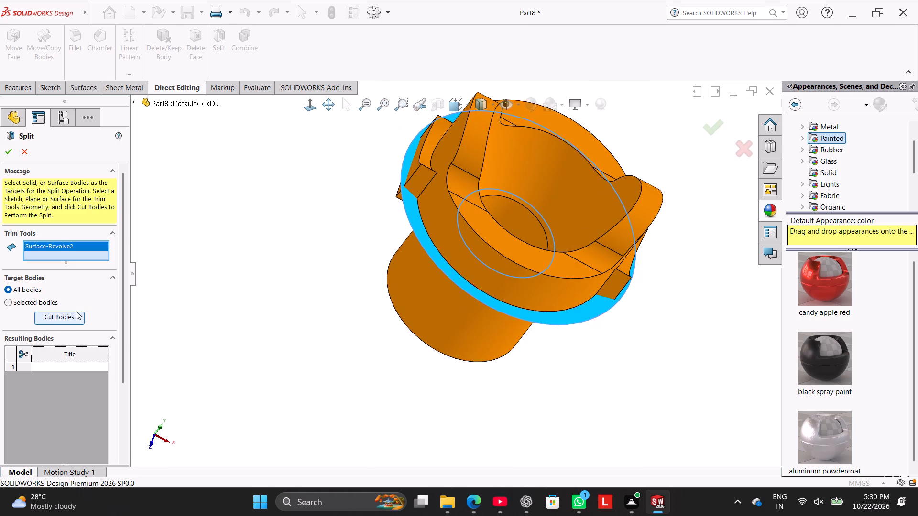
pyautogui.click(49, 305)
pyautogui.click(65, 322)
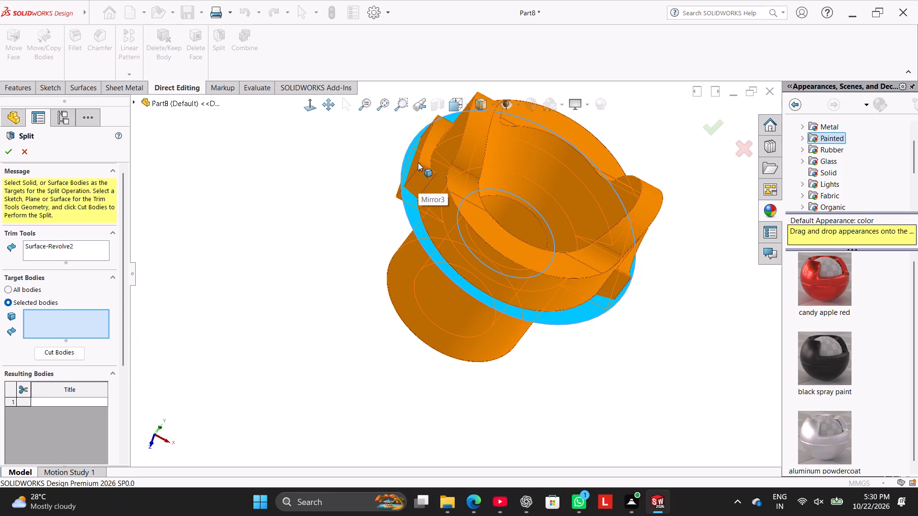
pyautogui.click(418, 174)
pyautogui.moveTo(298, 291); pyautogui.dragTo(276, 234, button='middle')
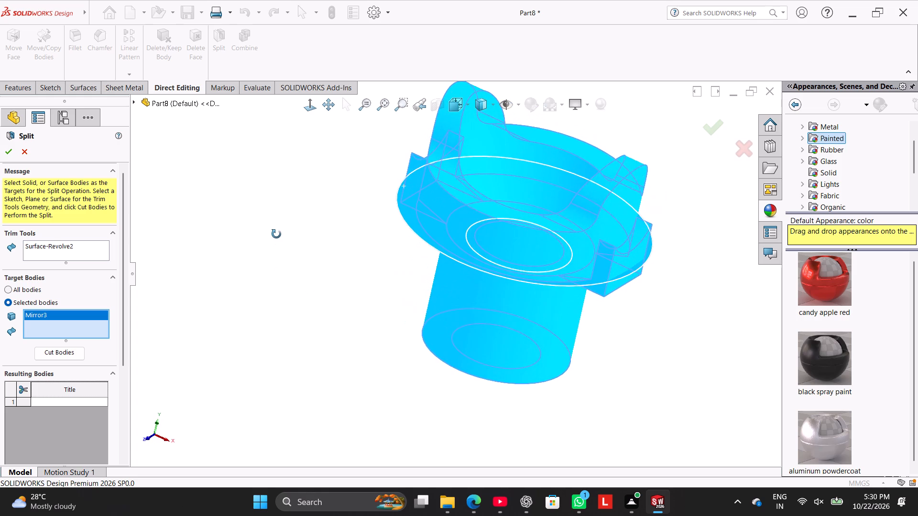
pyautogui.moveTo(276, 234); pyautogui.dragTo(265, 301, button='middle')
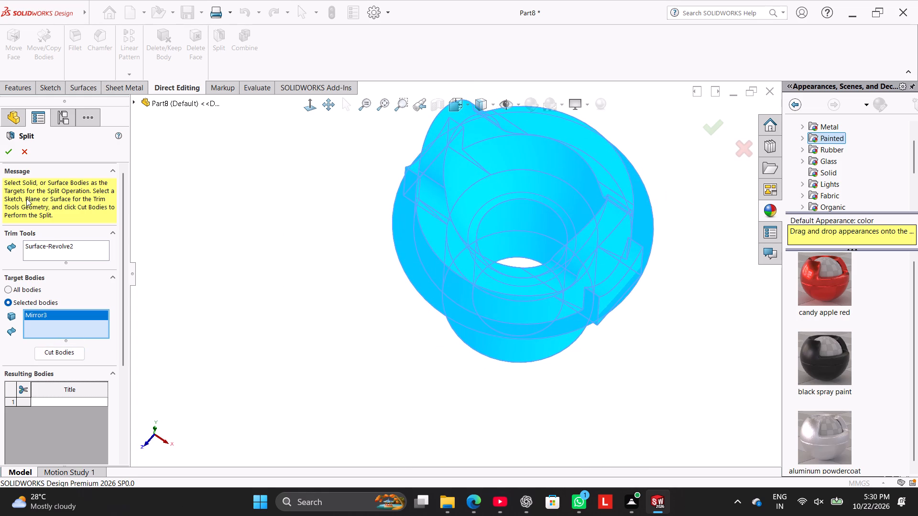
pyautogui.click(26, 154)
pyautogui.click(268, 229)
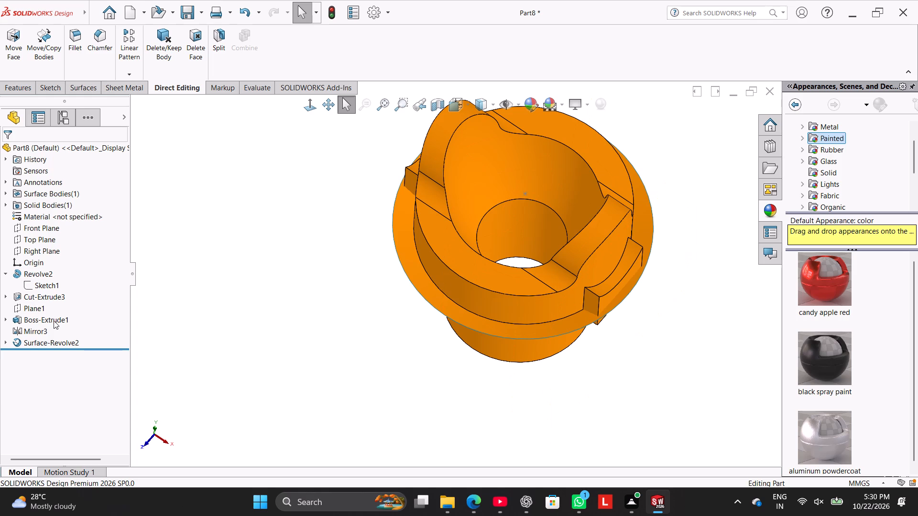
# Edit Boss-Extrude1, the side block extrusion, and turn off Merge result so the block is a separate body.
pyautogui.rightClick(54, 321)
pyautogui.click(66, 279)
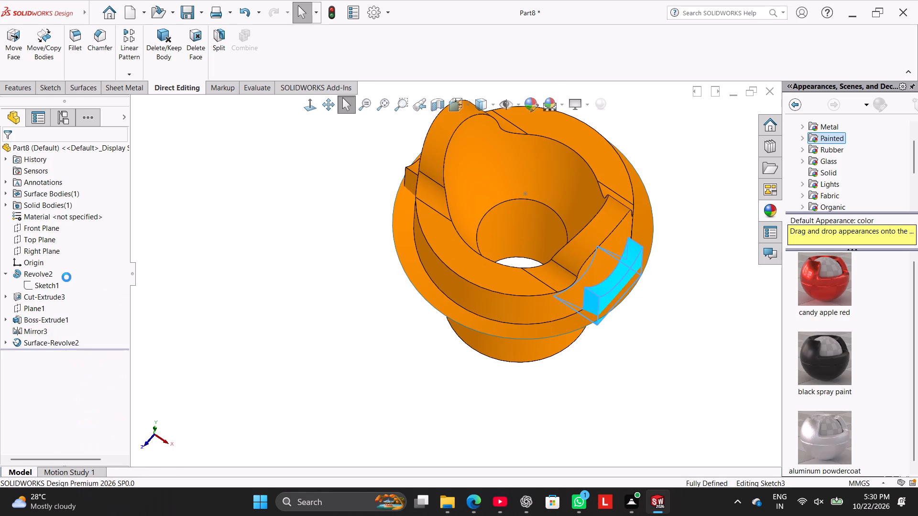
pyautogui.click(55, 256)
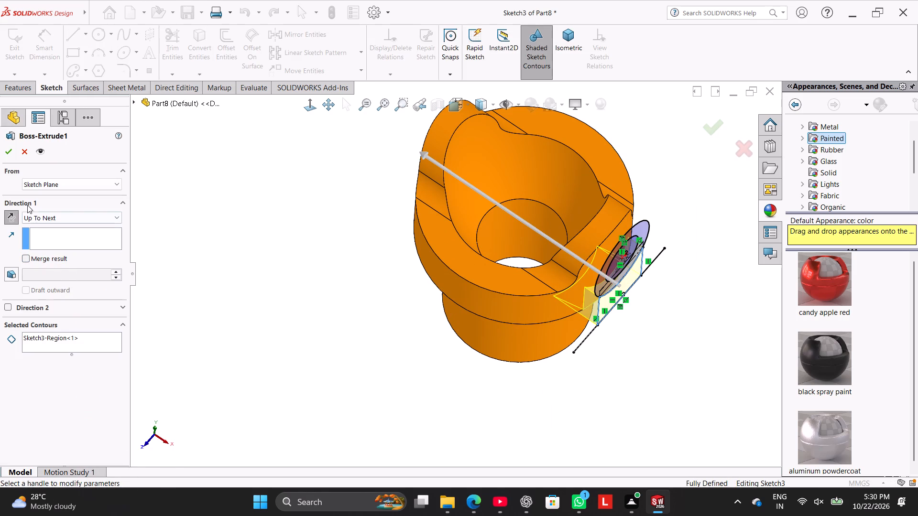
pyautogui.click(11, 153)
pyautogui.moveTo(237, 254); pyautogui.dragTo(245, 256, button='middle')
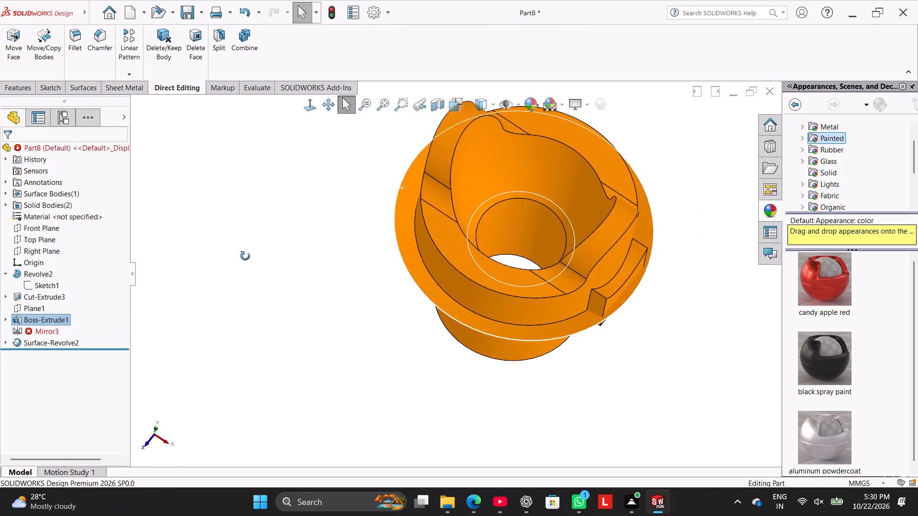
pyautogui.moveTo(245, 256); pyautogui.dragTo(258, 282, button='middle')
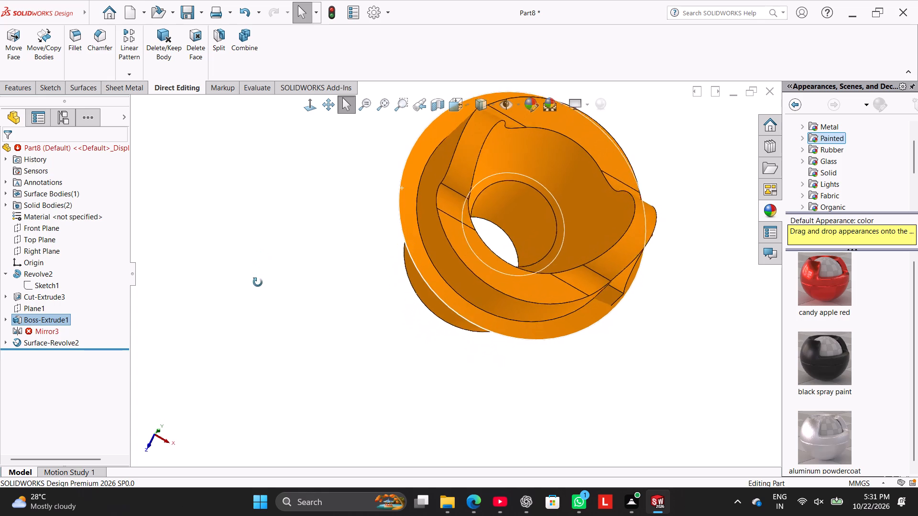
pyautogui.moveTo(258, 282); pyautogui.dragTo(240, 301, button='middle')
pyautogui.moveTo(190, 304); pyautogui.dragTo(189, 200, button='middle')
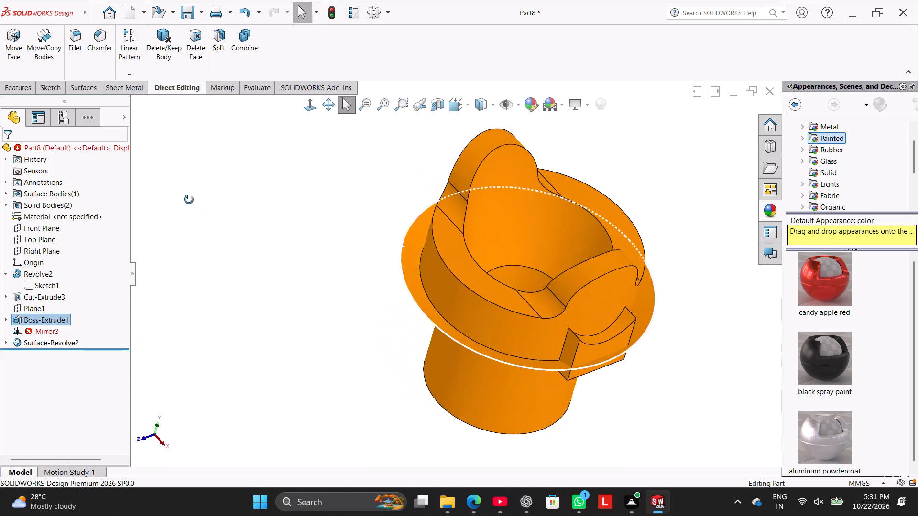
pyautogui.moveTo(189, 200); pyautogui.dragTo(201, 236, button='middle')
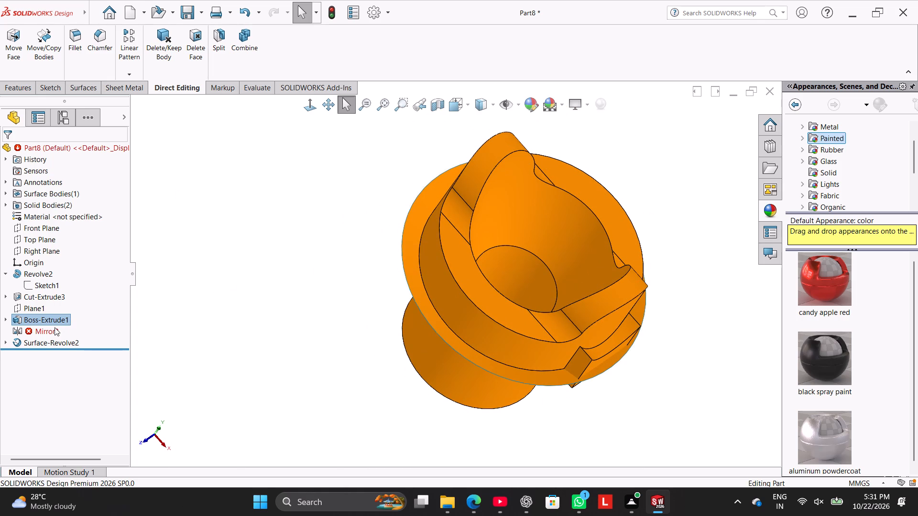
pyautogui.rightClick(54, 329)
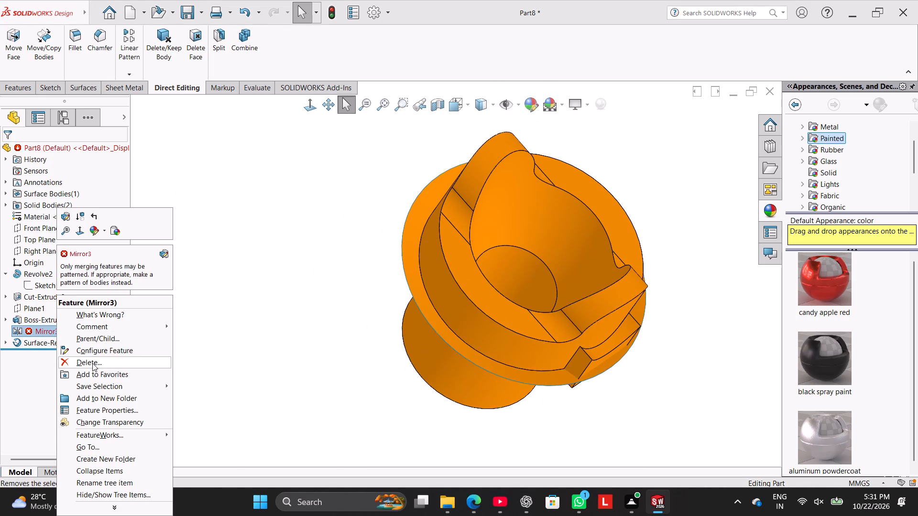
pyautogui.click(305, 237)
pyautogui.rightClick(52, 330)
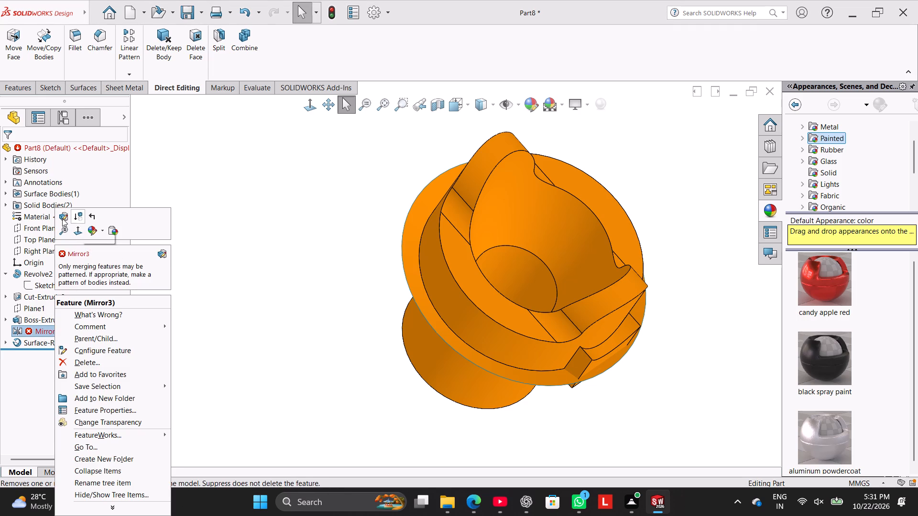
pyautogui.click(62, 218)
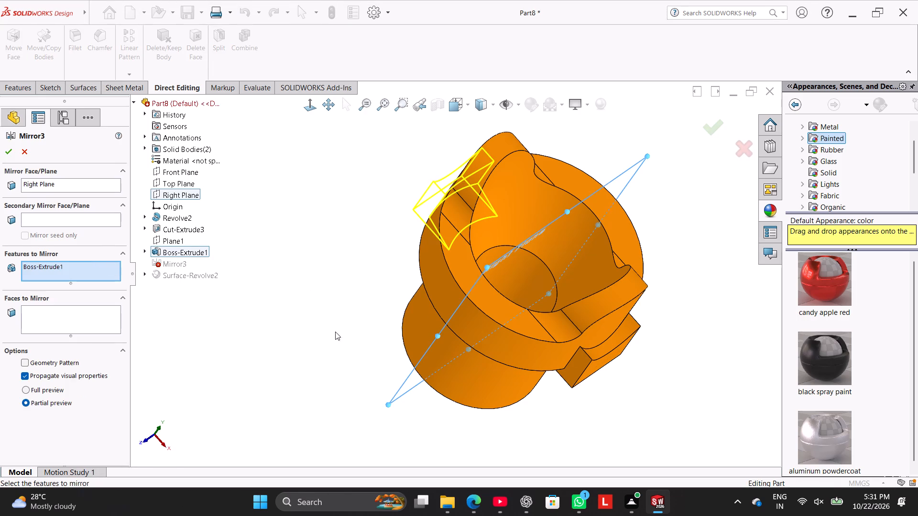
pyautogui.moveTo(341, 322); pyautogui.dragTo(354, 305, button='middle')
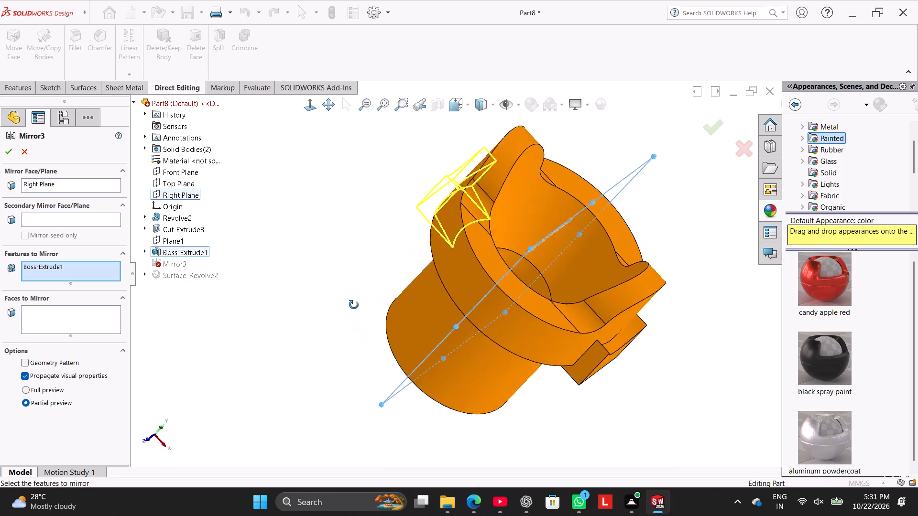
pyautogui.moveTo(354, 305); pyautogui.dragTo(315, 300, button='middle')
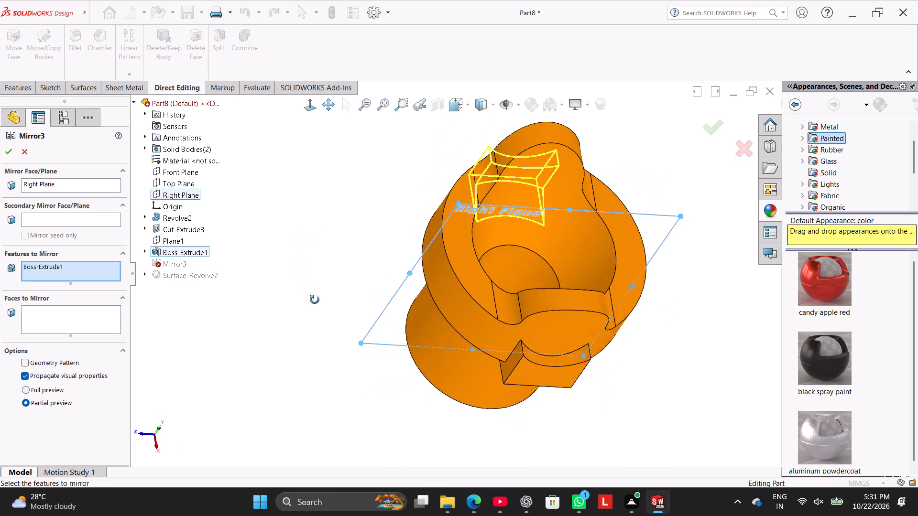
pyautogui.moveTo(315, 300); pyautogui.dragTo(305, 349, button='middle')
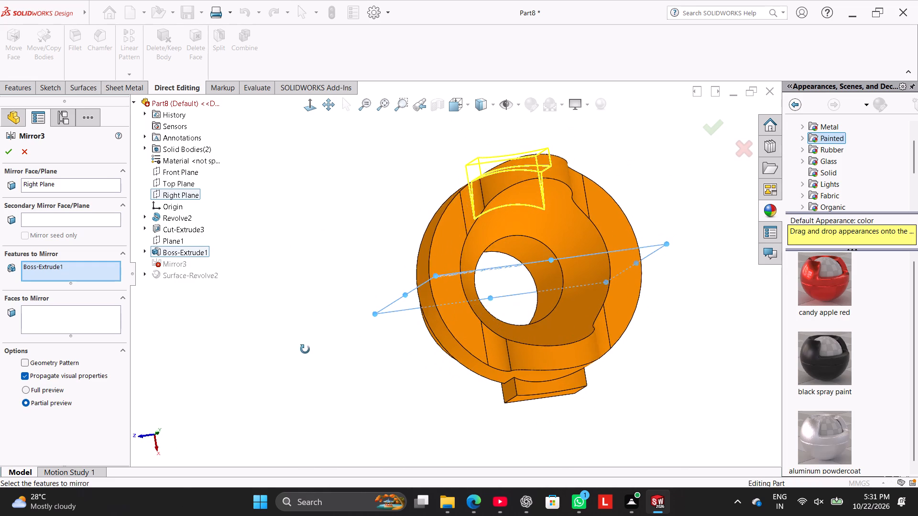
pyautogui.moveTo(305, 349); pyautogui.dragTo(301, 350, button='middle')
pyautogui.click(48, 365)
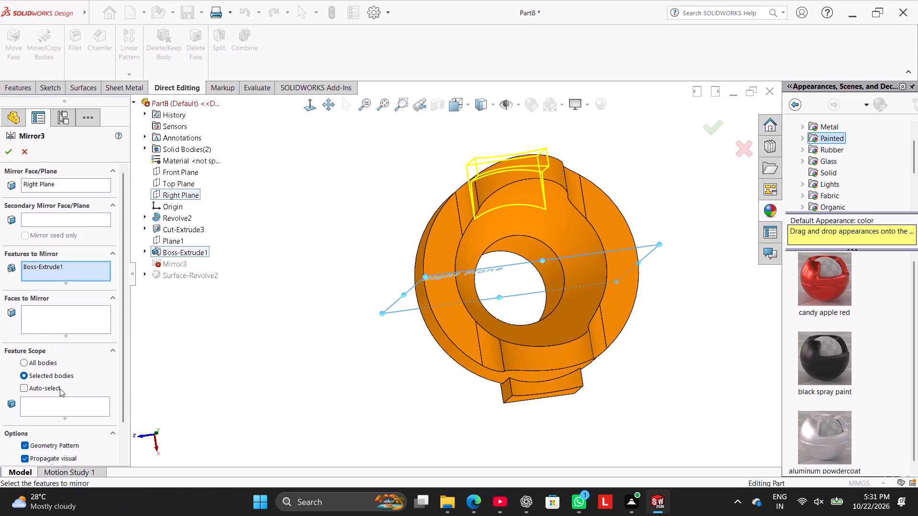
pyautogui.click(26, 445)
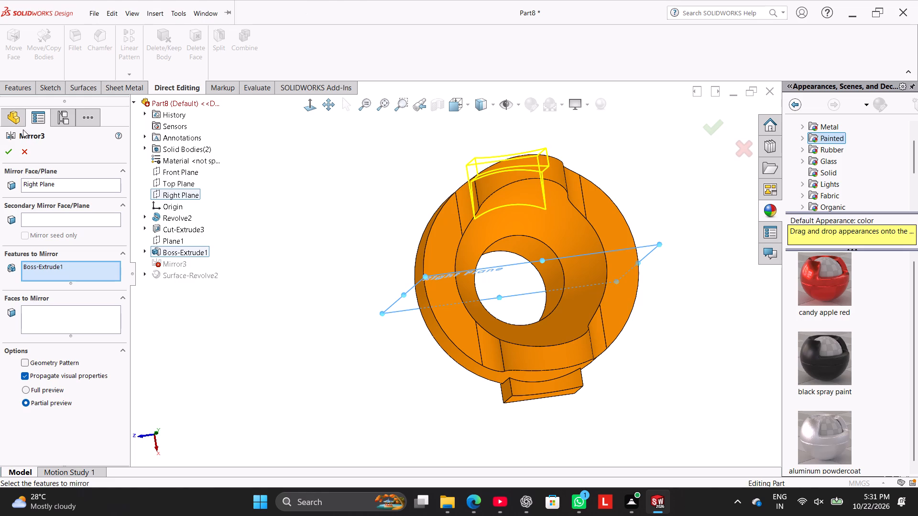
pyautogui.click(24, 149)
# Delete Mirror3, the mirror feature of the side block.
pyautogui.moveTo(268, 266); pyautogui.dragTo(324, 226, button='middle')
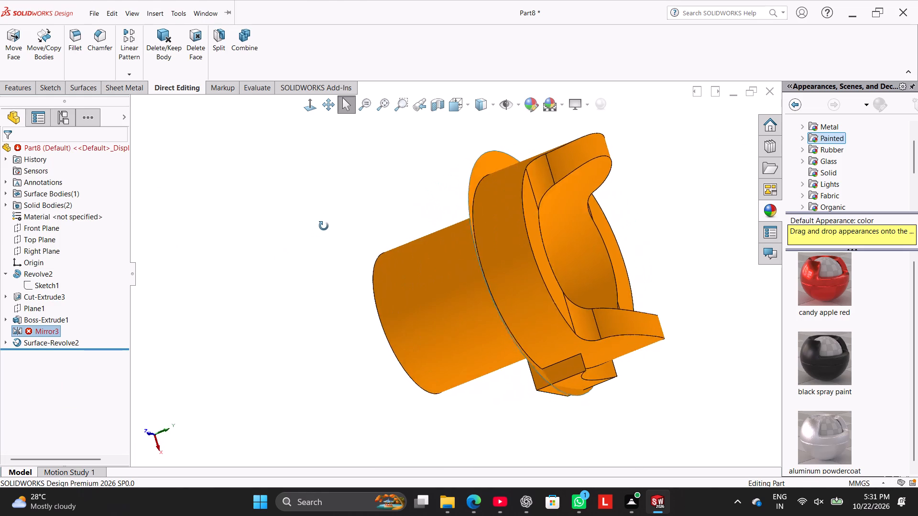
pyautogui.moveTo(324, 226); pyautogui.dragTo(322, 223, button='middle')
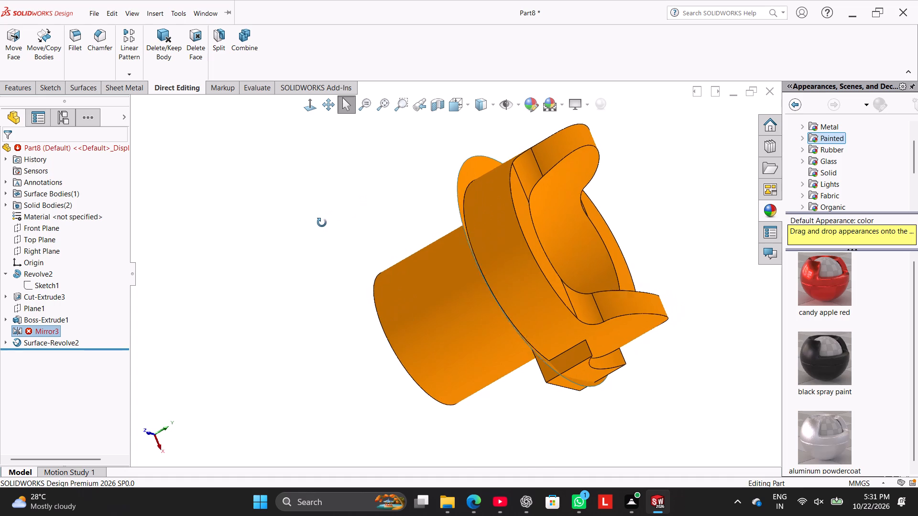
pyautogui.moveTo(322, 223); pyautogui.dragTo(320, 227, button='middle')
pyautogui.rightClick(41, 332)
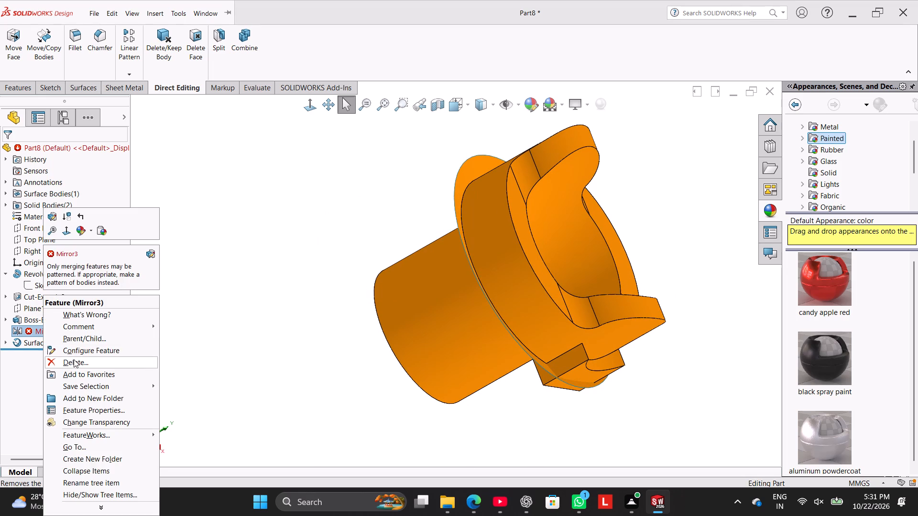
pyautogui.click(75, 362)
pyautogui.click(531, 183)
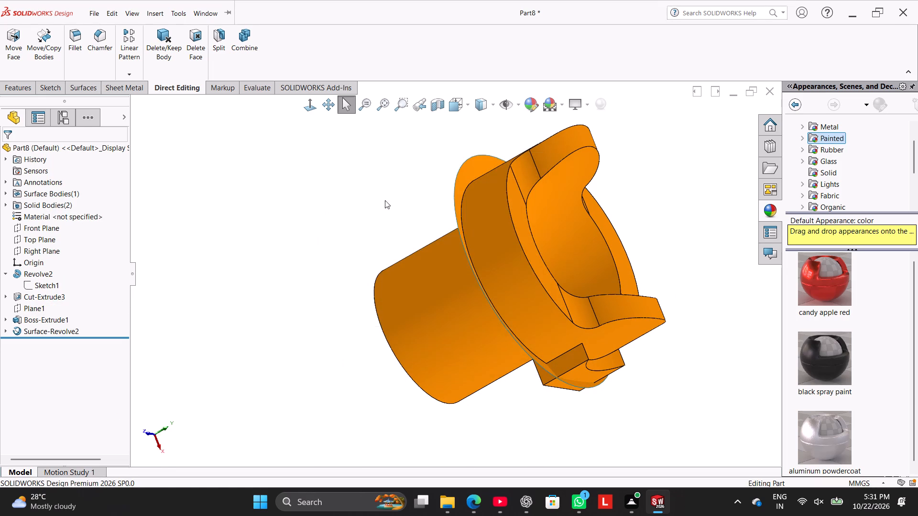
# Start an Extruded Boss/Base from Sketch3 under Boss-Extrude1, using the side block's four-sided region as the contour.
pyautogui.moveTo(333, 222); pyautogui.dragTo(320, 246, button='middle')
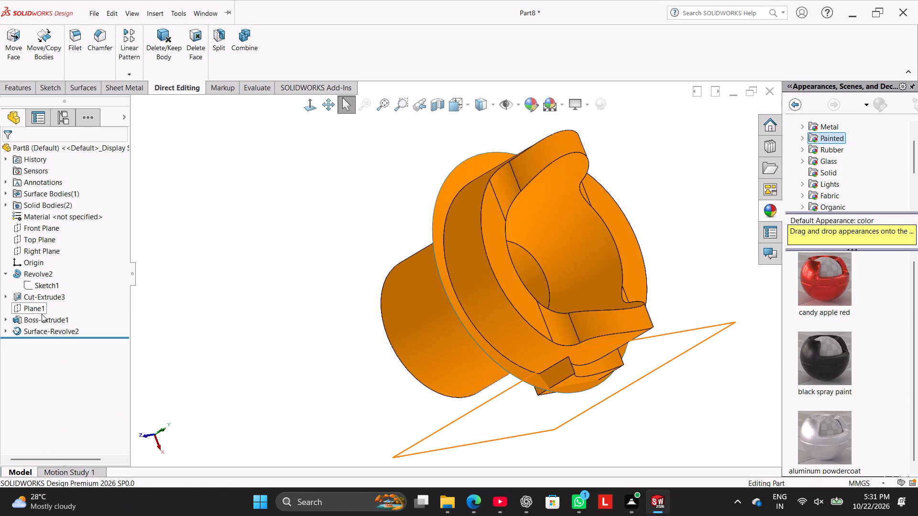
pyautogui.click(10, 318)
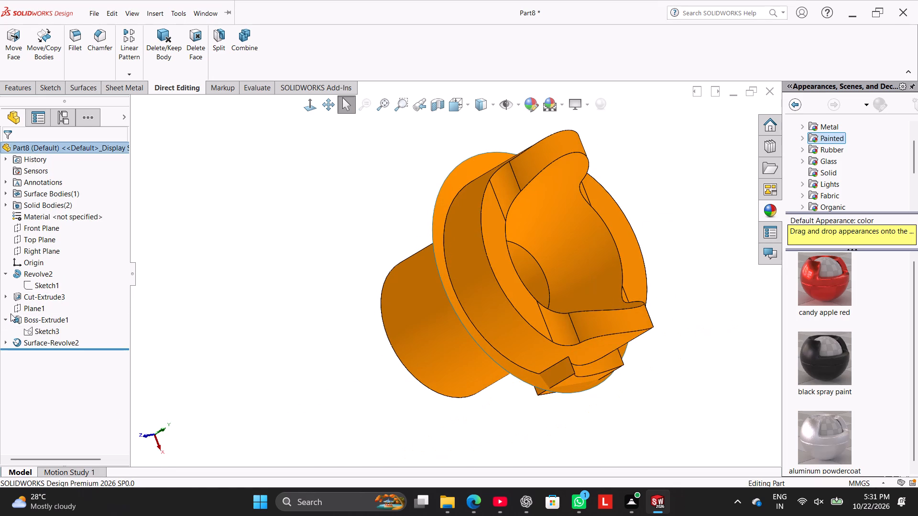
pyautogui.click(40, 335)
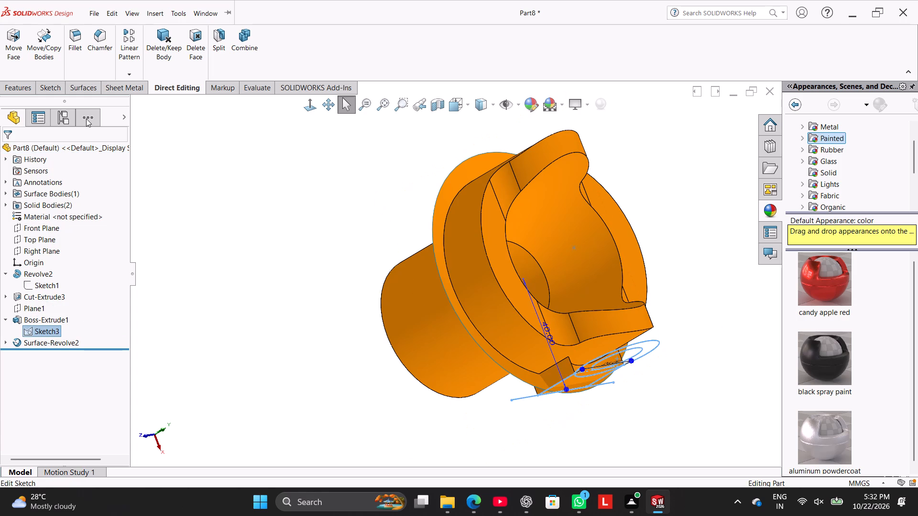
pyautogui.click(24, 90)
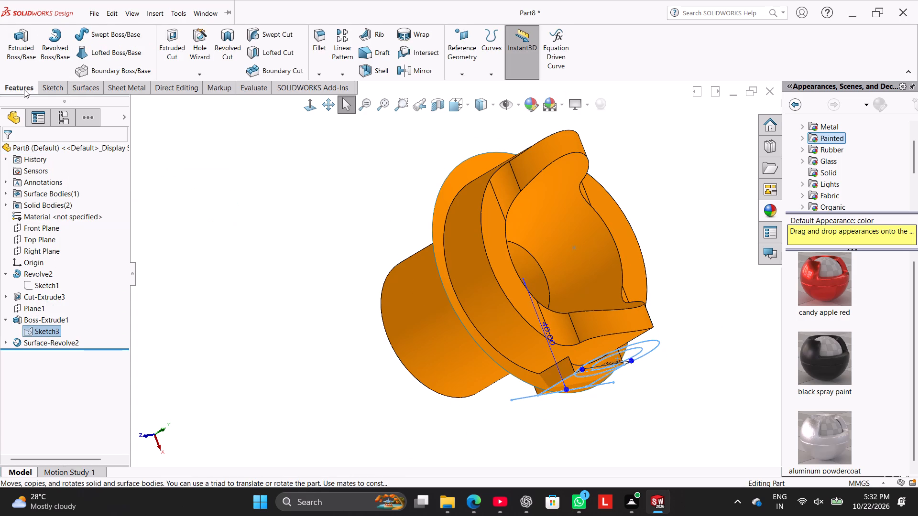
pyautogui.click(48, 87)
pyautogui.click(27, 90)
pyautogui.click(24, 60)
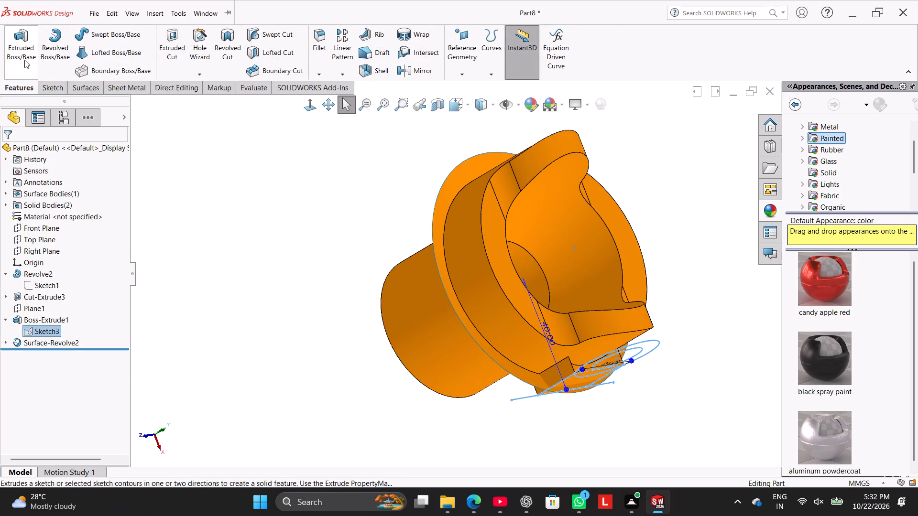
pyautogui.moveTo(323, 253); pyautogui.dragTo(329, 171, button='middle')
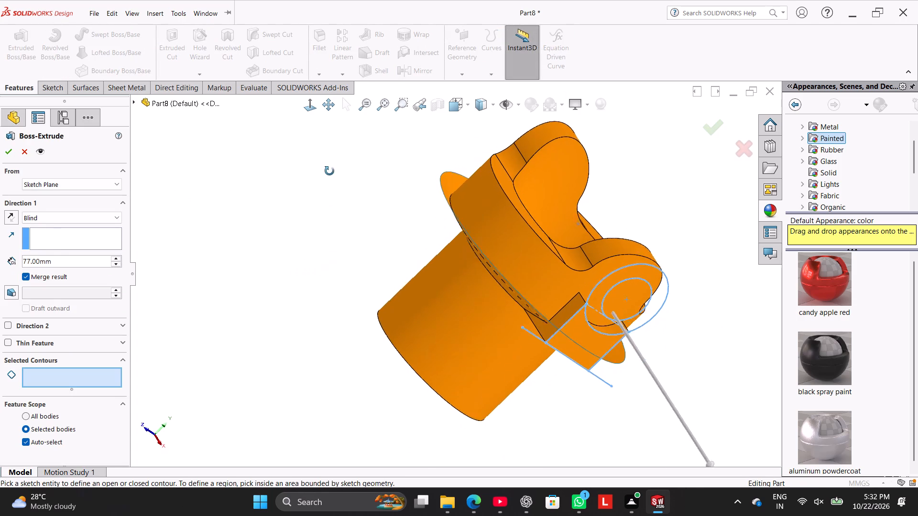
pyautogui.moveTo(329, 171); pyautogui.dragTo(318, 170, button='middle')
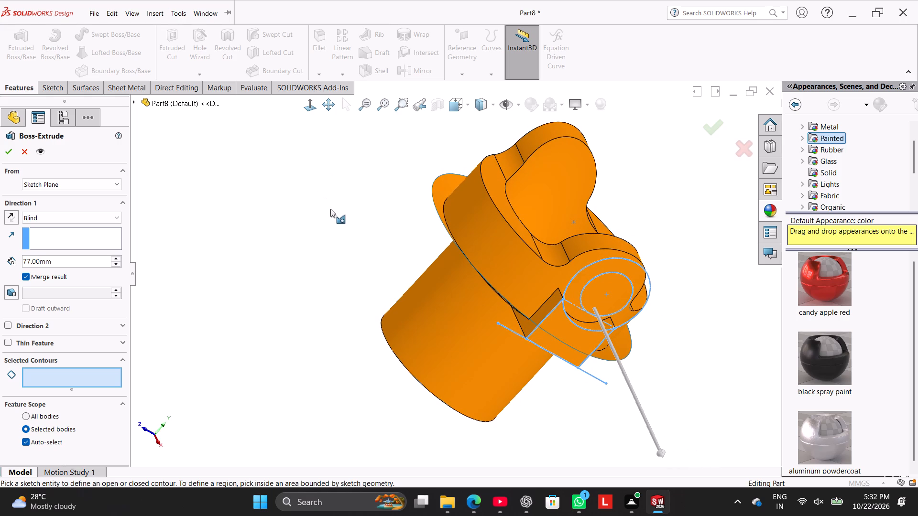
pyautogui.middleClick(338, 236)
pyautogui.click(574, 334)
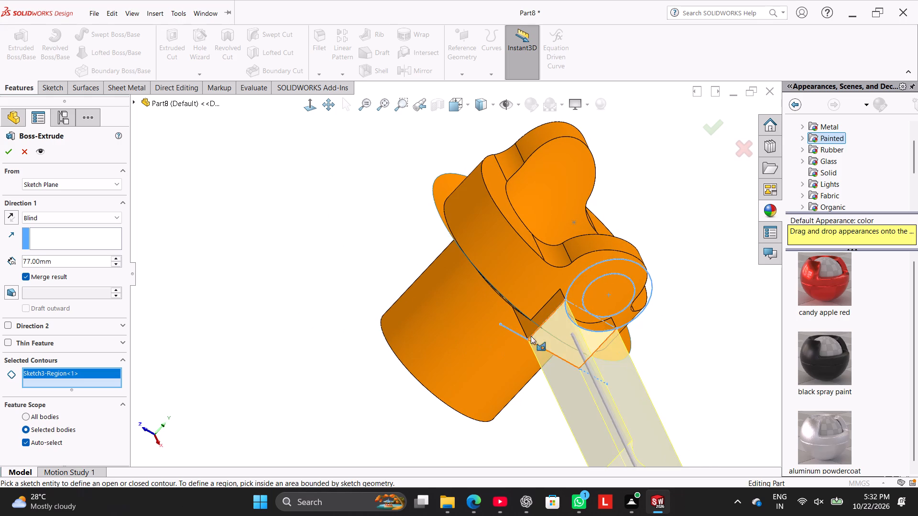
# Start the extrusion at an 80 mm offset from the sketch plane, reversed toward the opposite side of the part.
pyautogui.moveTo(376, 247); pyautogui.dragTo(379, 387, button='middle')
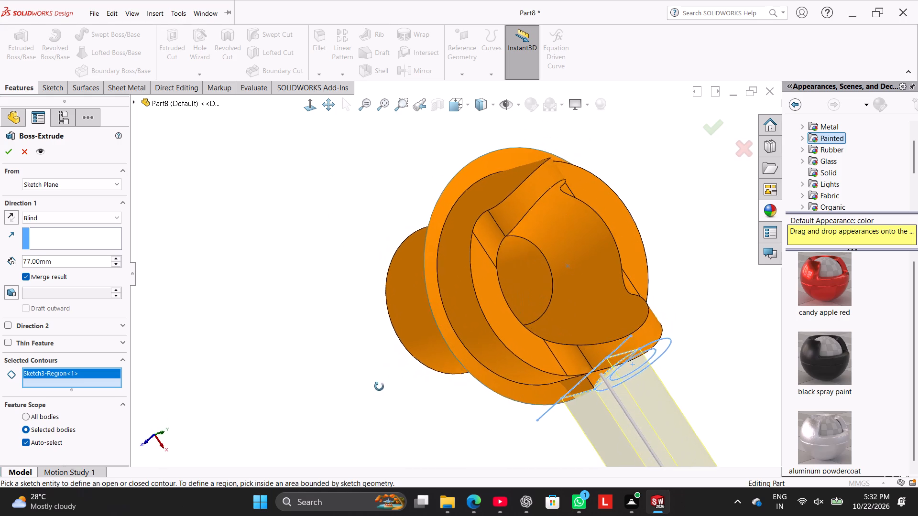
pyautogui.moveTo(379, 387); pyautogui.dragTo(376, 336, button='middle')
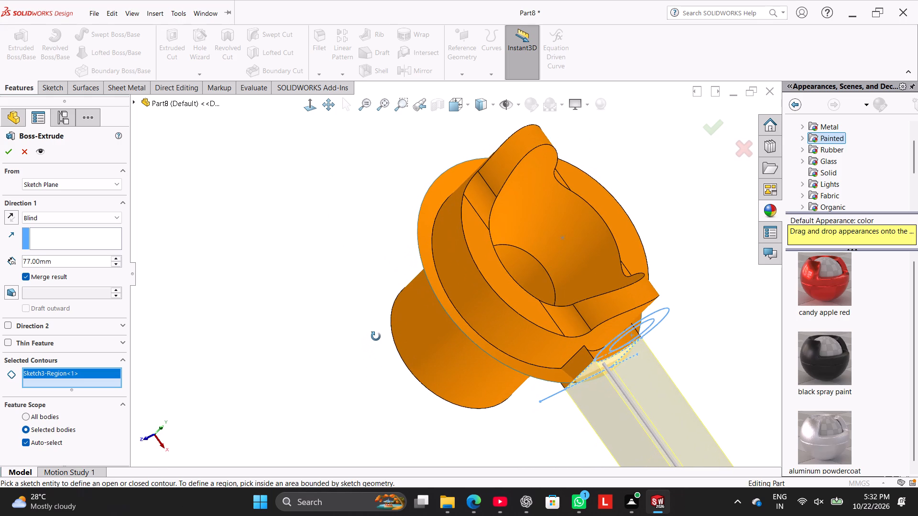
pyautogui.moveTo(376, 336); pyautogui.dragTo(388, 345, button='middle')
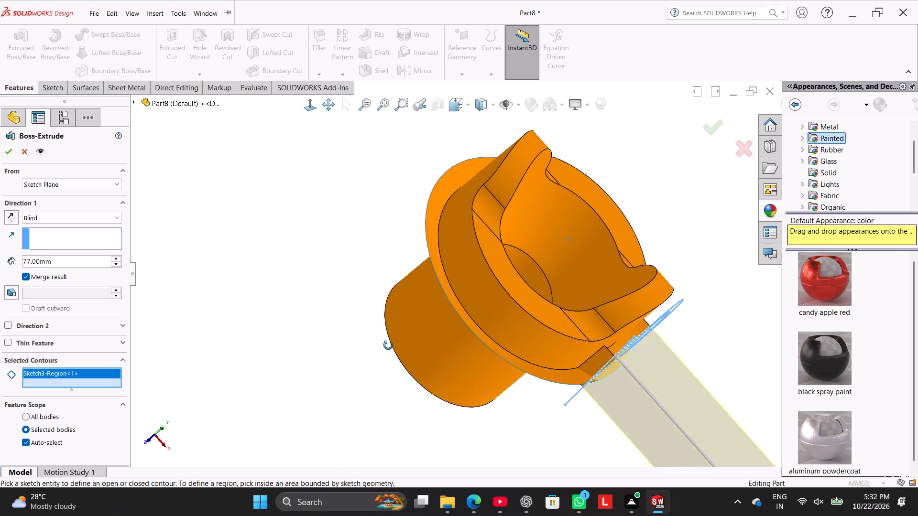
pyautogui.moveTo(388, 345); pyautogui.dragTo(381, 348, button='middle')
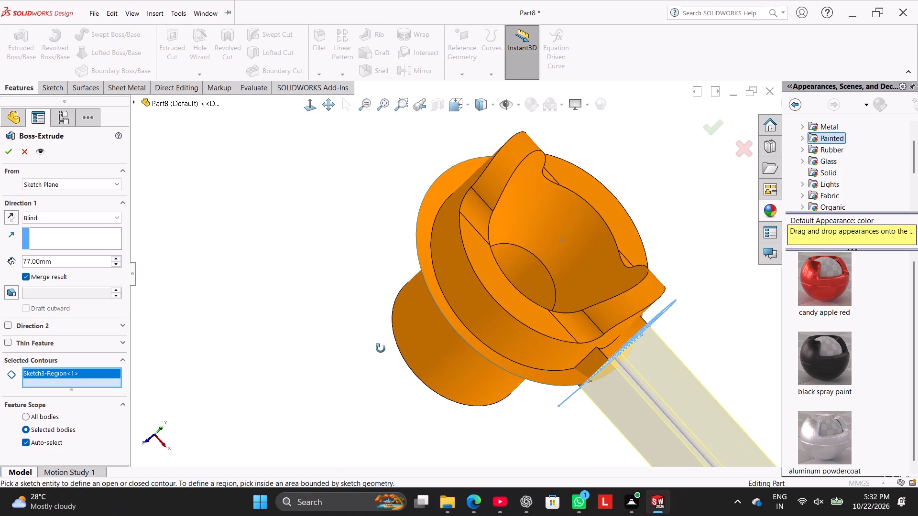
pyautogui.moveTo(381, 348); pyautogui.dragTo(372, 318, button='middle')
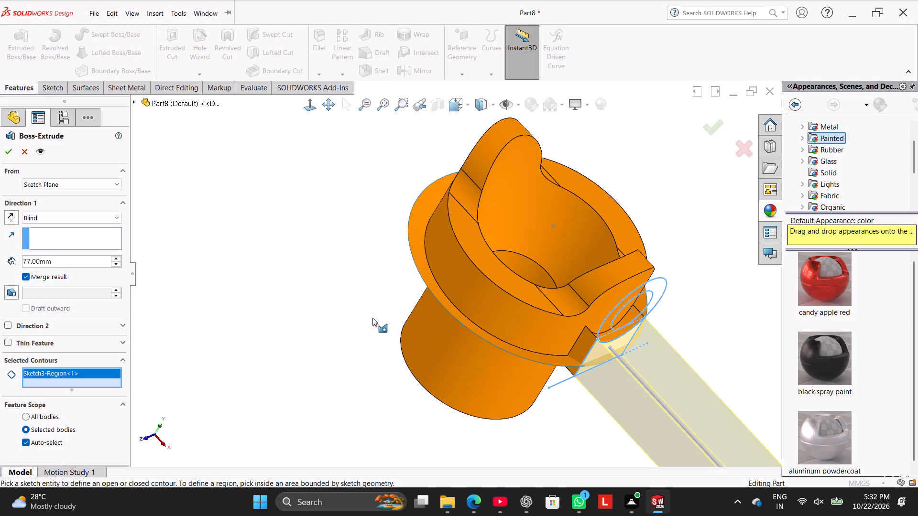
pyautogui.moveTo(366, 299); pyautogui.dragTo(372, 326, button='middle')
pyautogui.click(76, 183)
pyautogui.click(77, 216)
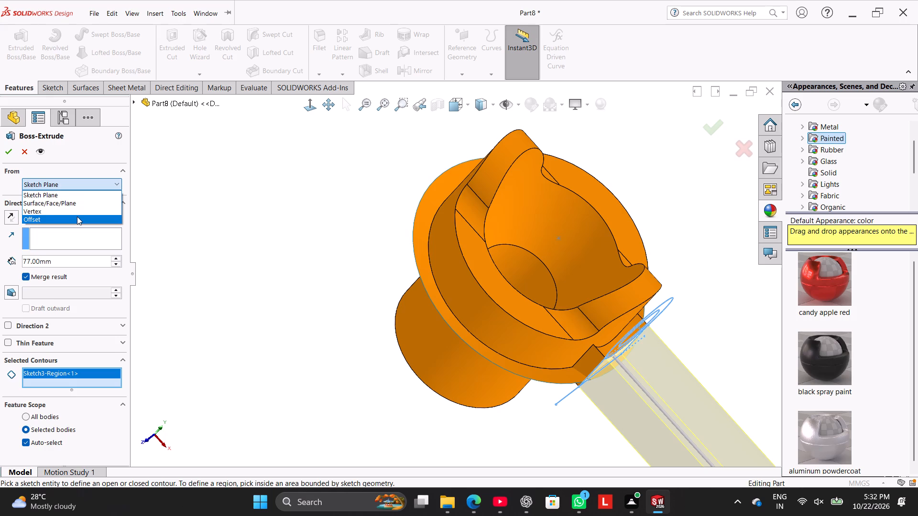
pyautogui.doubleClick(78, 206)
pyautogui.write('80')
pyautogui.press('Return')
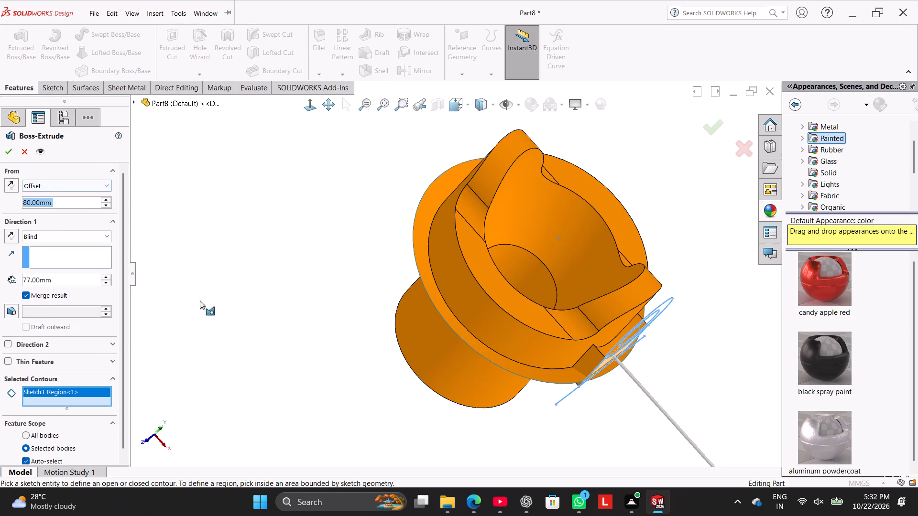
pyautogui.scroll(3, 200, 300)
pyautogui.click(11, 187)
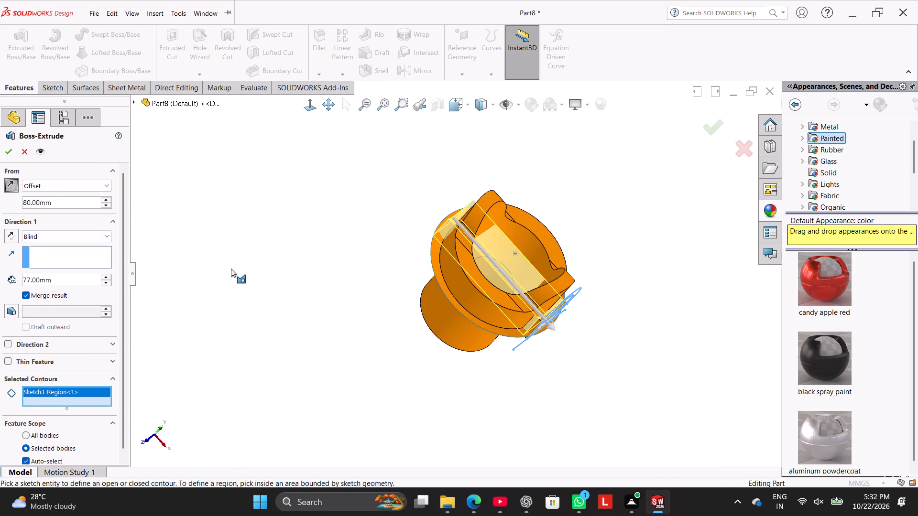
pyautogui.moveTo(242, 275); pyautogui.dragTo(255, 308, button='middle')
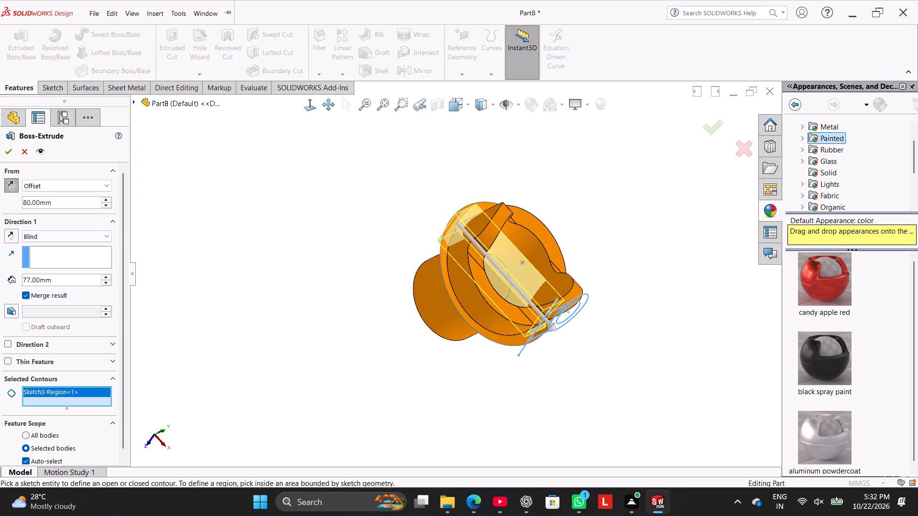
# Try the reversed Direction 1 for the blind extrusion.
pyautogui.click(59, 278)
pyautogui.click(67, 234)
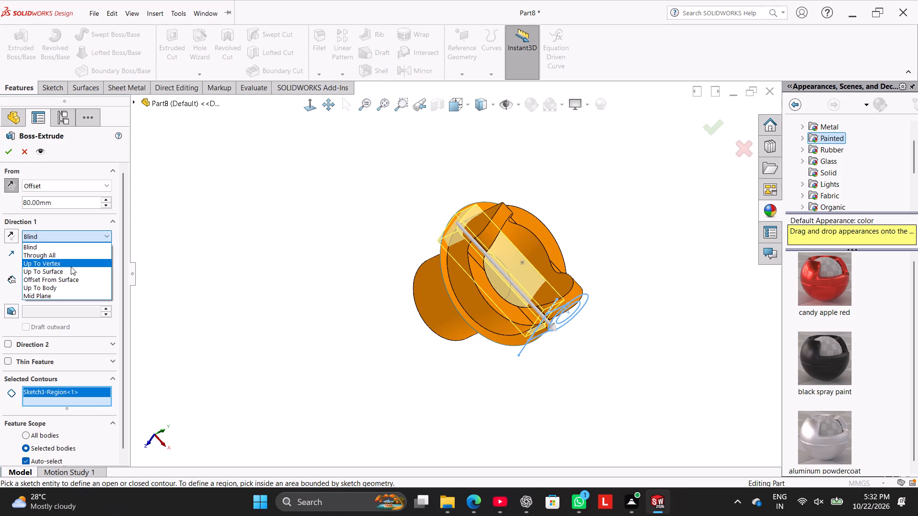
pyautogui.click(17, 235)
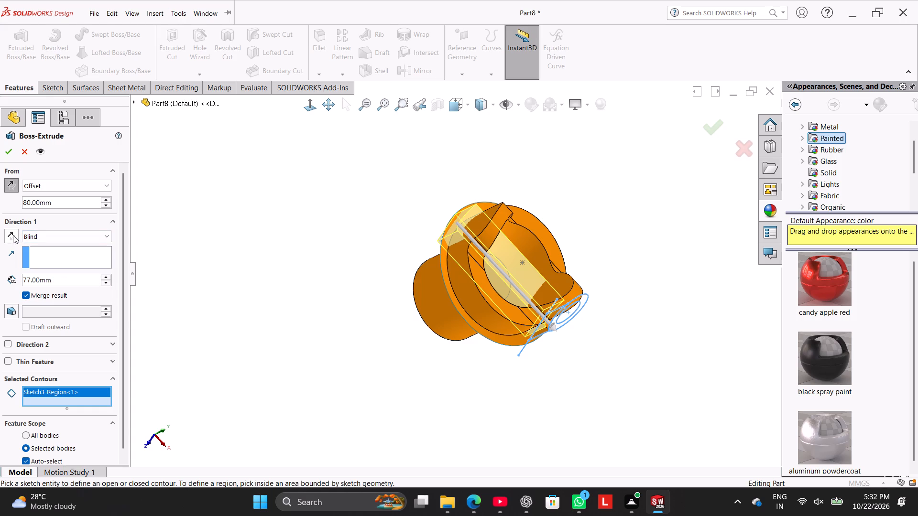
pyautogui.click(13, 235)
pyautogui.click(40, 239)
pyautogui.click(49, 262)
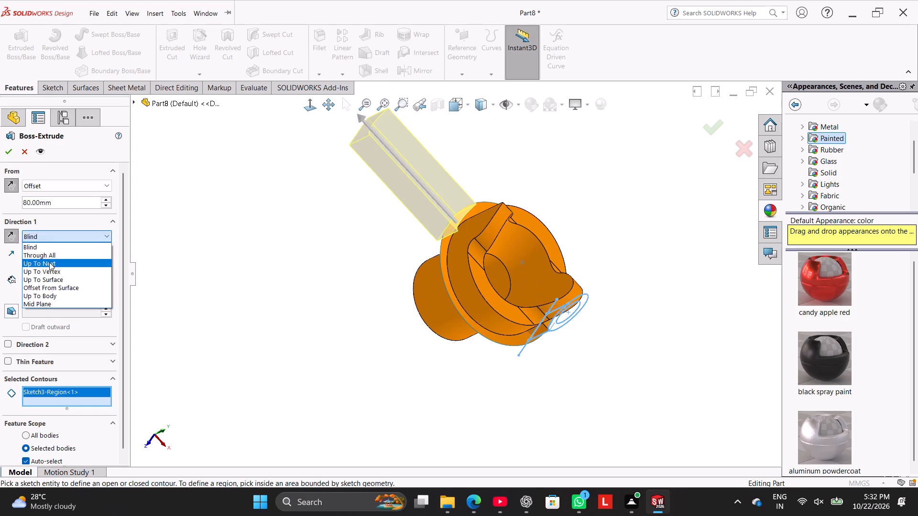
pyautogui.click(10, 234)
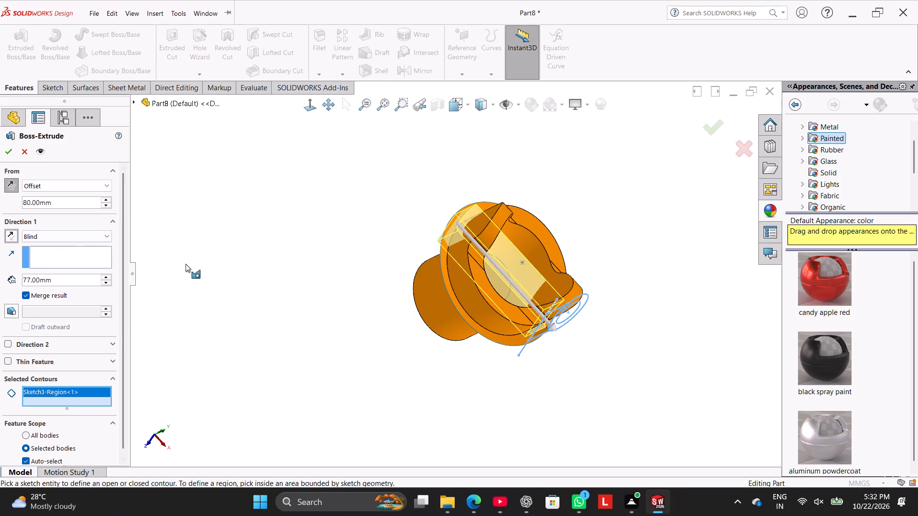
# Examine the block extrusion's preview across the collar from several angles.
pyautogui.moveTo(264, 301); pyautogui.dragTo(278, 258, button='middle')
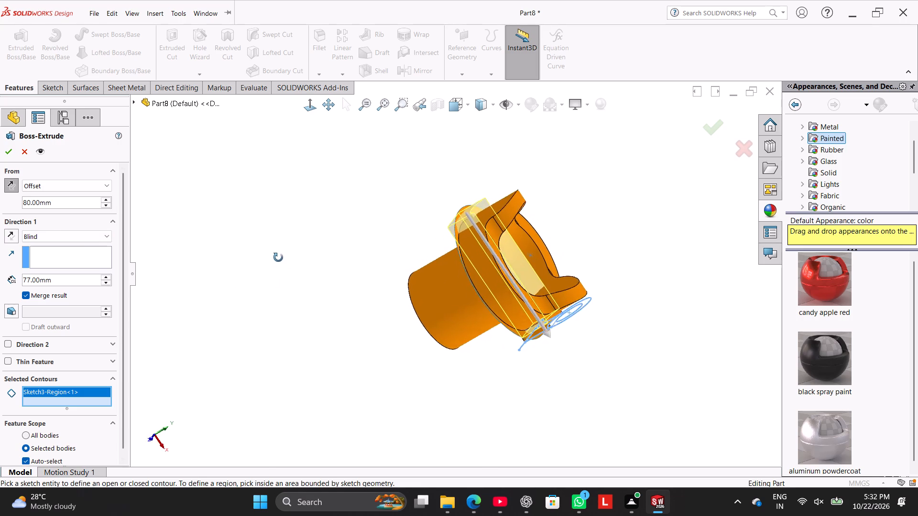
pyautogui.moveTo(278, 258); pyautogui.dragTo(208, 298, button='middle')
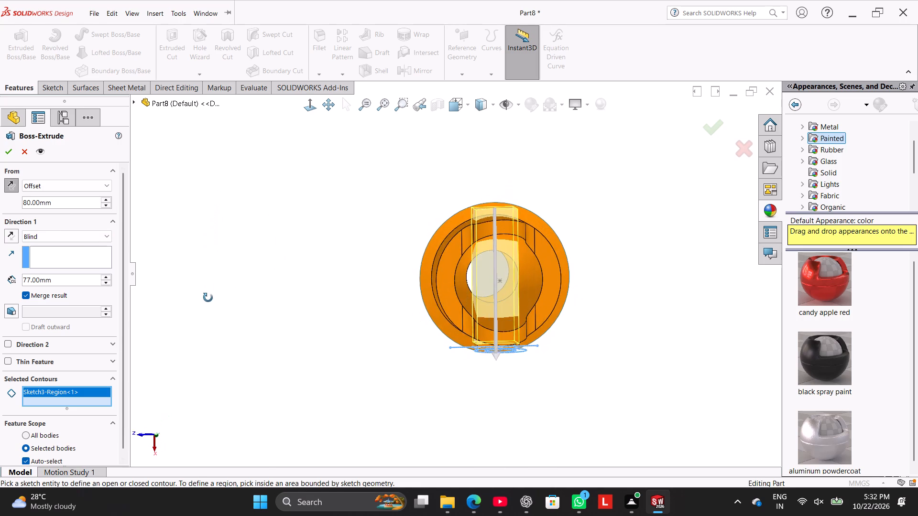
pyautogui.moveTo(208, 298); pyautogui.dragTo(220, 242, button='middle')
pyautogui.moveTo(260, 269); pyautogui.dragTo(283, 262, button='middle')
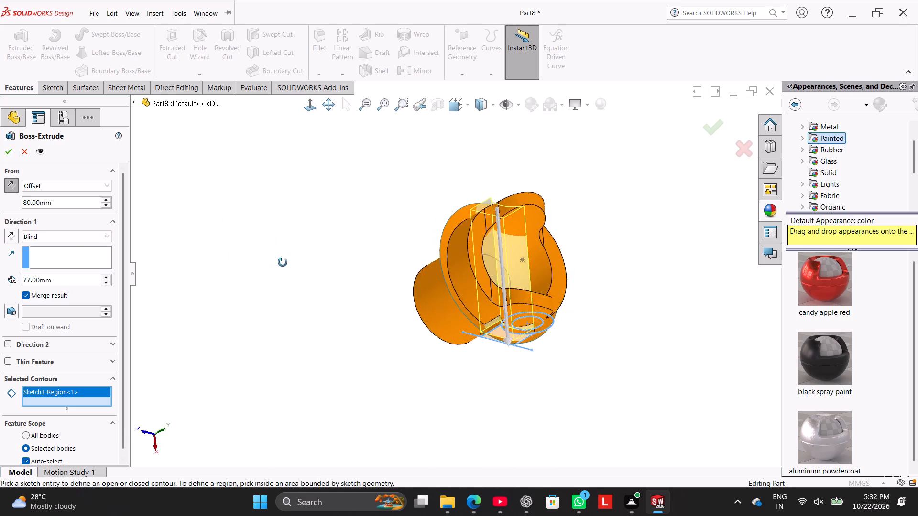
pyautogui.moveTo(283, 262); pyautogui.dragTo(290, 296, button='middle')
pyautogui.moveTo(282, 297); pyautogui.dragTo(277, 298, button='middle')
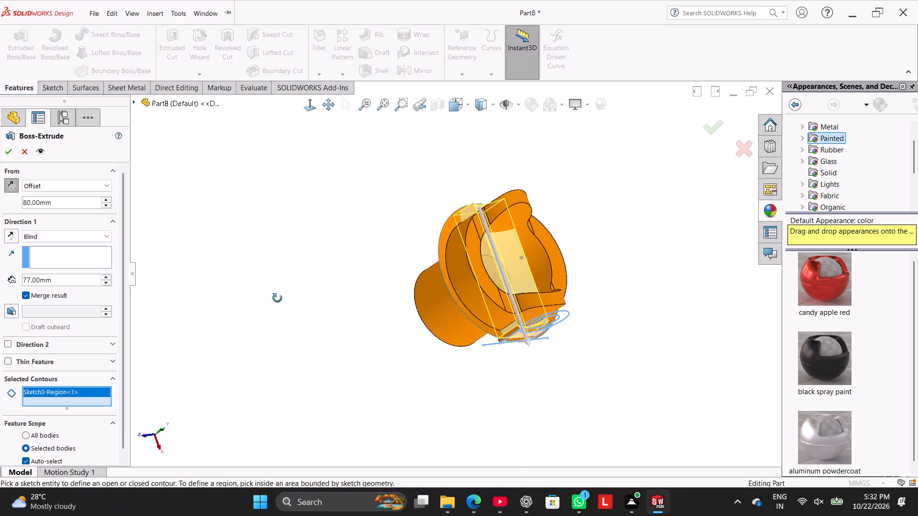
pyautogui.moveTo(277, 298); pyautogui.dragTo(258, 304, button='middle')
pyautogui.moveTo(253, 306); pyautogui.dragTo(268, 302, button='middle')
pyautogui.click(63, 234)
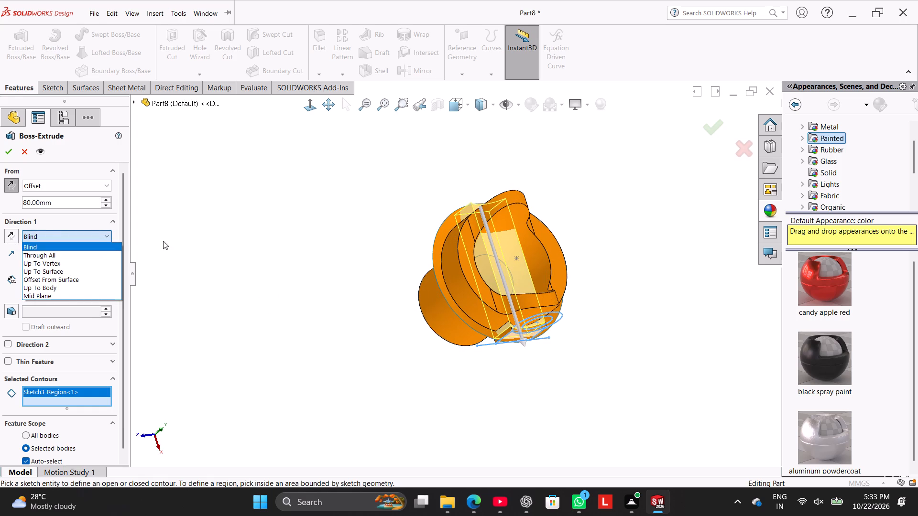
pyautogui.click(280, 219)
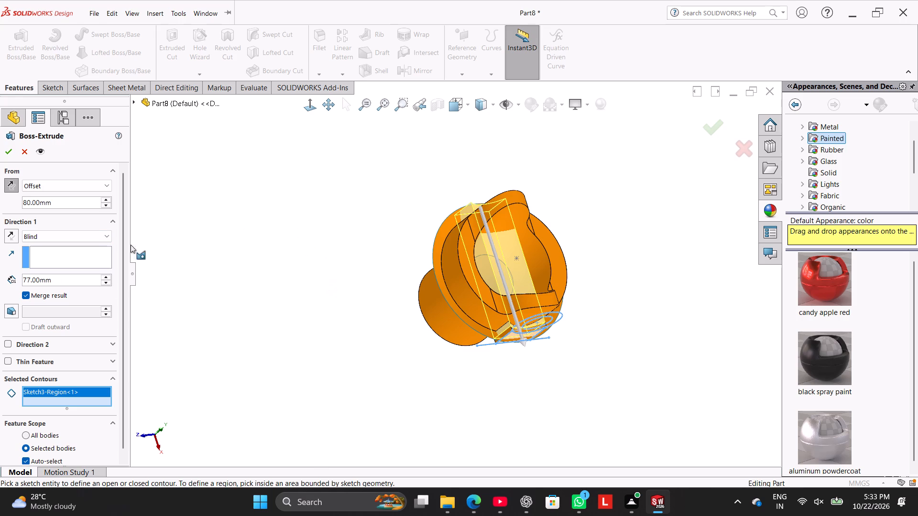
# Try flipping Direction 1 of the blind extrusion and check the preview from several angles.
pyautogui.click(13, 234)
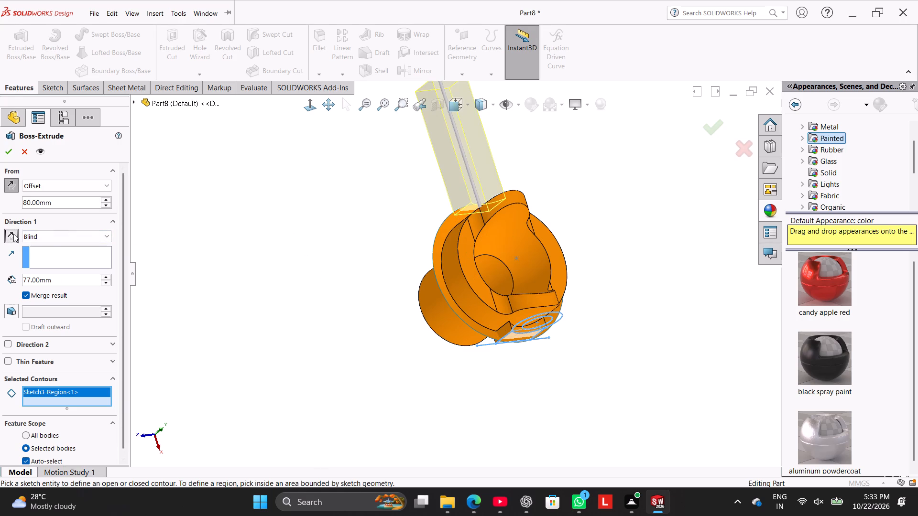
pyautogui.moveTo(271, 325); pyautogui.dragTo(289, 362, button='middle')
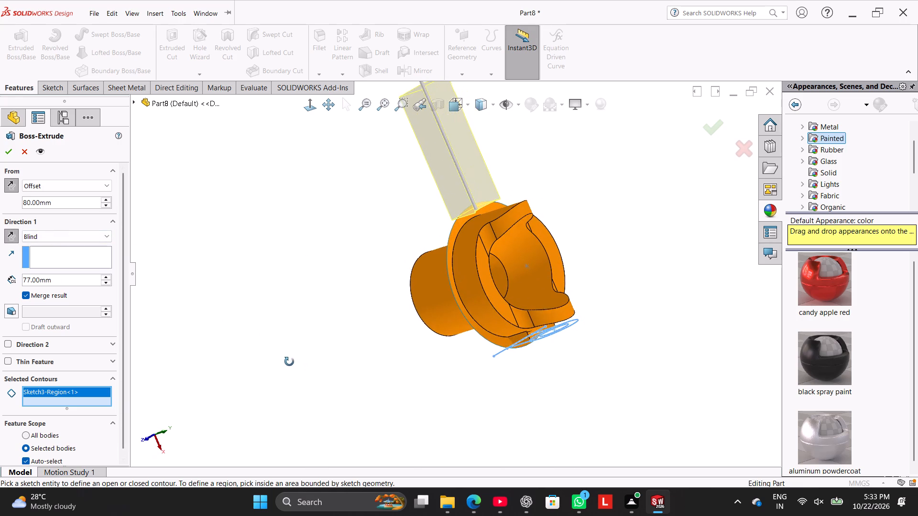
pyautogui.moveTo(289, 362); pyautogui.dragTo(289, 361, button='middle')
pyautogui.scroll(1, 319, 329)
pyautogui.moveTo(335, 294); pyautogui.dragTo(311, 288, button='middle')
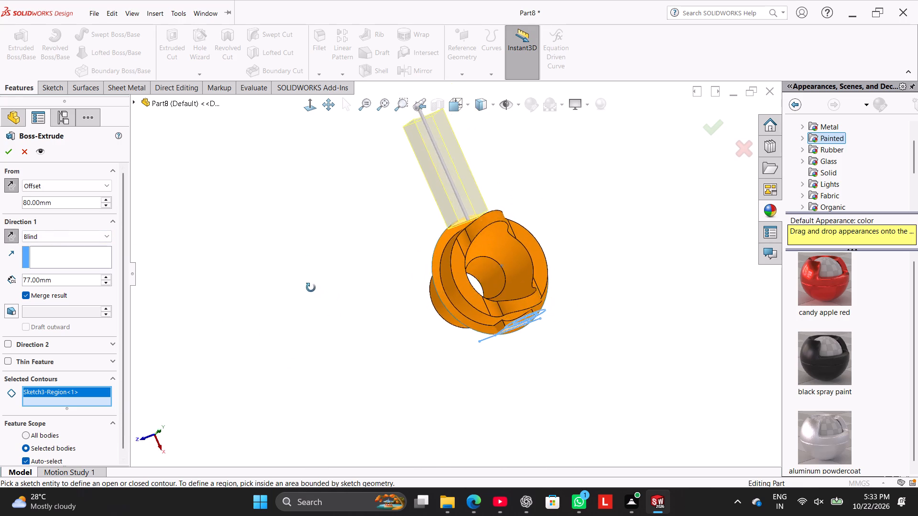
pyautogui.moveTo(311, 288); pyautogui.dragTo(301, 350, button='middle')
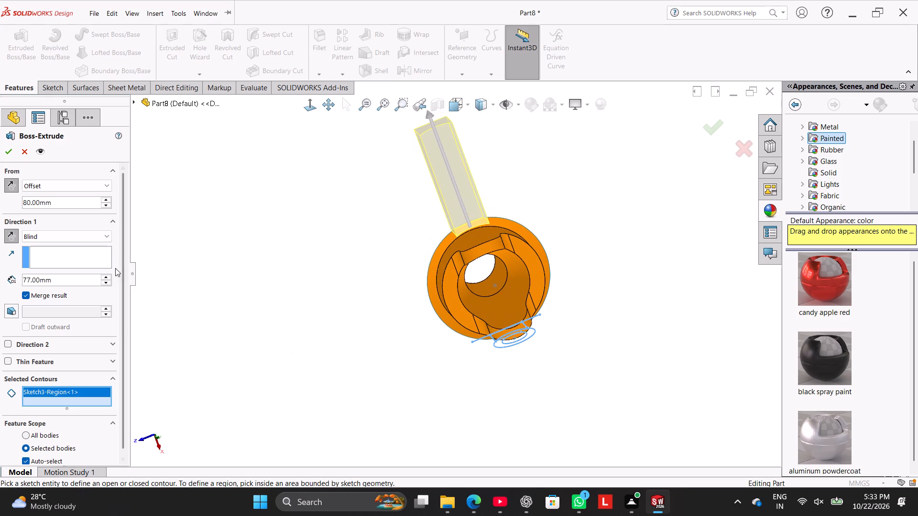
# Set the Direction 1 end condition to Up To Surface.
pyautogui.click(66, 238)
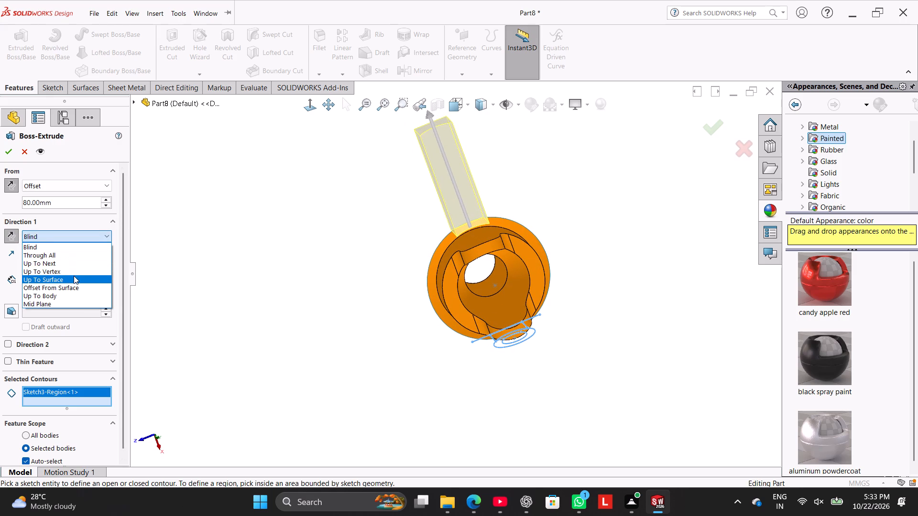
pyautogui.click(74, 276)
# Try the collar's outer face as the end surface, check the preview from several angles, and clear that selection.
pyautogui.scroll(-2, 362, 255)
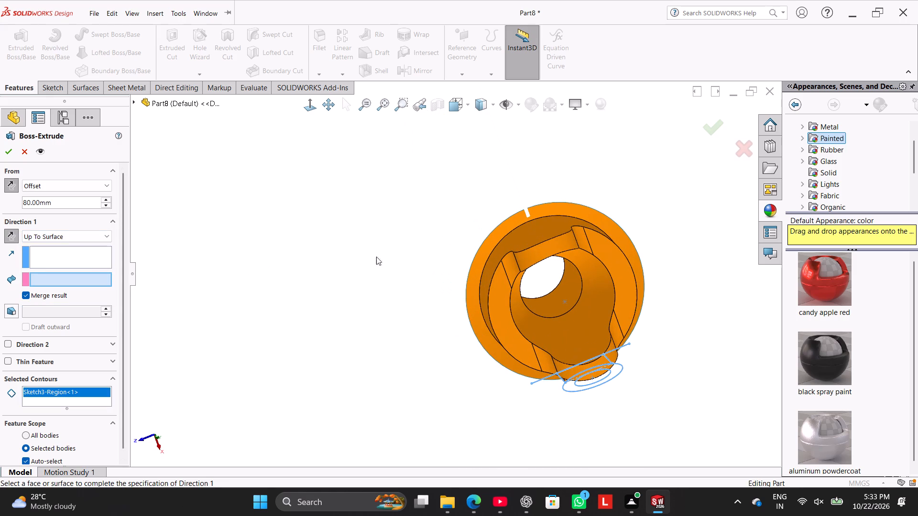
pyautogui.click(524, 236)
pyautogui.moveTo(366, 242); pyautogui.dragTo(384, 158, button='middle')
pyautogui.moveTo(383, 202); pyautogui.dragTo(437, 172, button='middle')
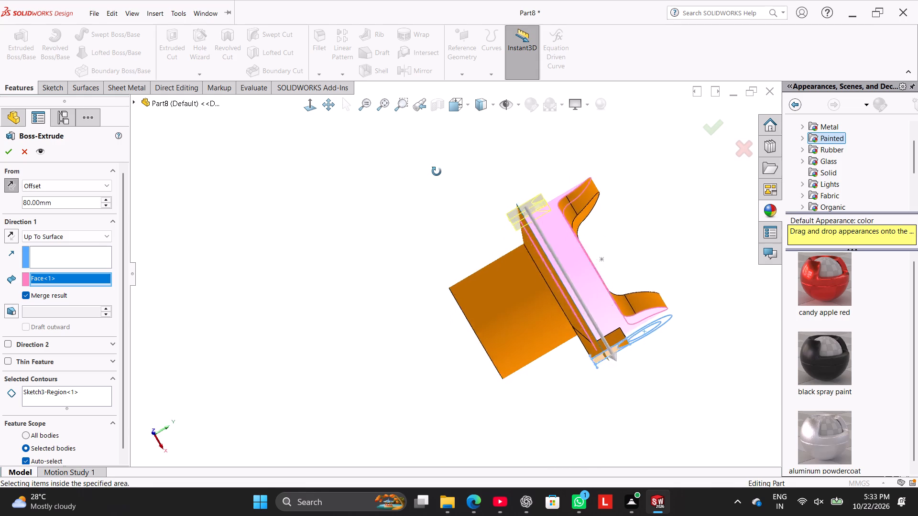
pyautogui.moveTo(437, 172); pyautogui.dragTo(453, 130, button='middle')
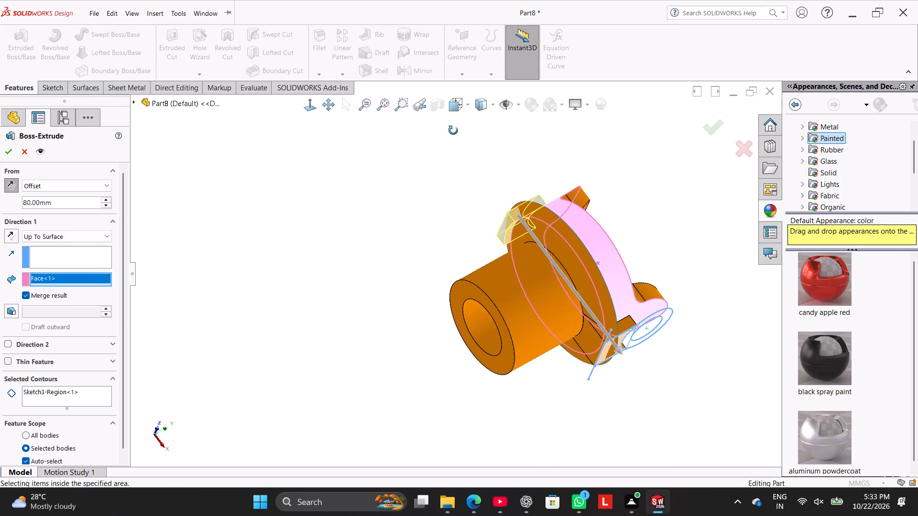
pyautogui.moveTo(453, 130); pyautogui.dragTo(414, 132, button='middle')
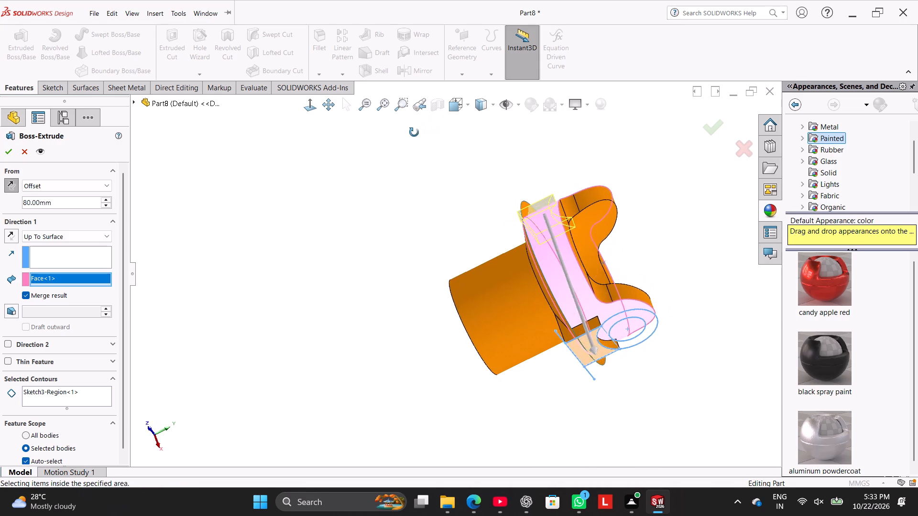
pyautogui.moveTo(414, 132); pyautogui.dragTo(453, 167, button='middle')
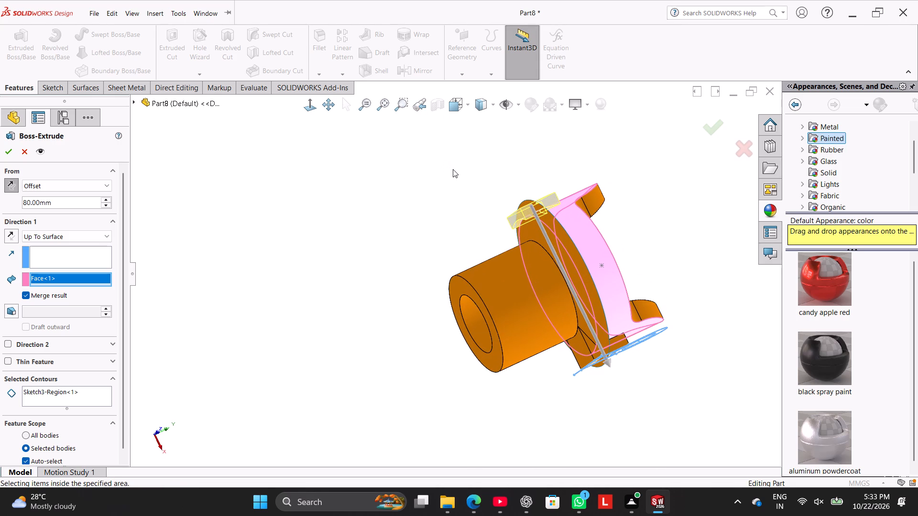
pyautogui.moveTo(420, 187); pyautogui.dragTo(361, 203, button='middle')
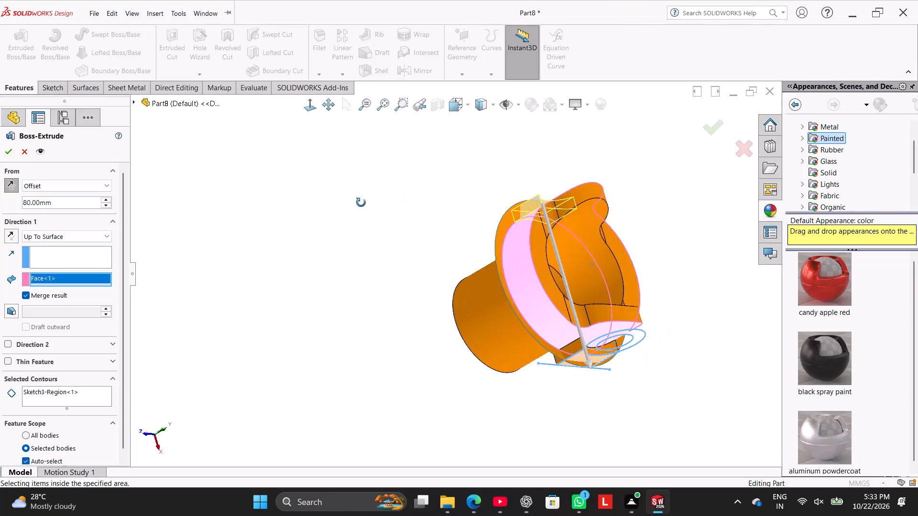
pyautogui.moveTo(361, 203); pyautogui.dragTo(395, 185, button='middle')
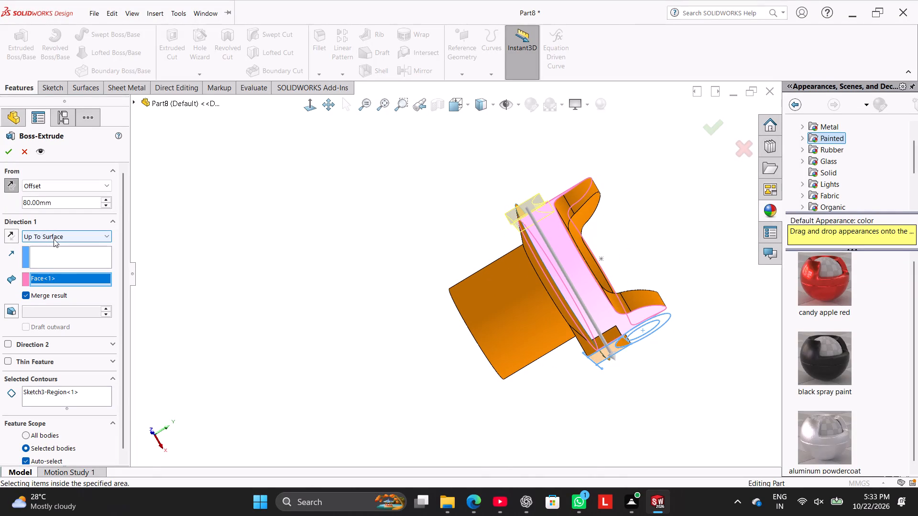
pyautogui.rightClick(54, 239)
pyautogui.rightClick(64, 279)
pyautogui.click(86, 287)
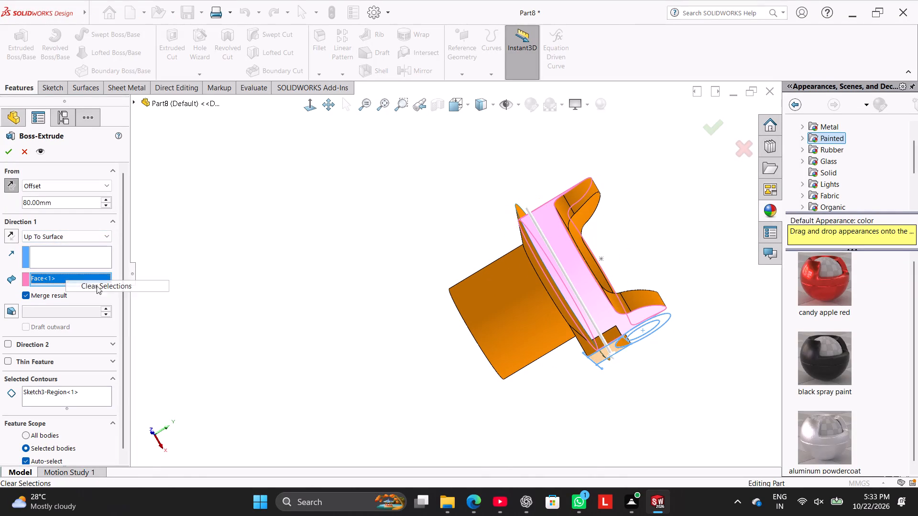
# End the block extrusion at the outer face of the lower cylinder and accept the feature.
pyautogui.moveTo(372, 272); pyautogui.dragTo(387, 311, button='middle')
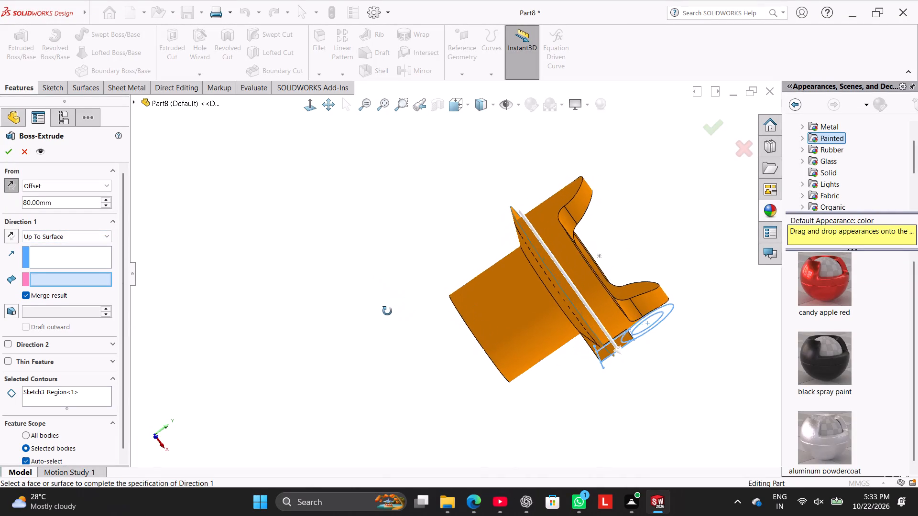
pyautogui.moveTo(387, 311); pyautogui.dragTo(387, 309, button='middle')
pyautogui.click(514, 260)
pyautogui.moveTo(377, 254); pyautogui.dragTo(406, 197, button='middle')
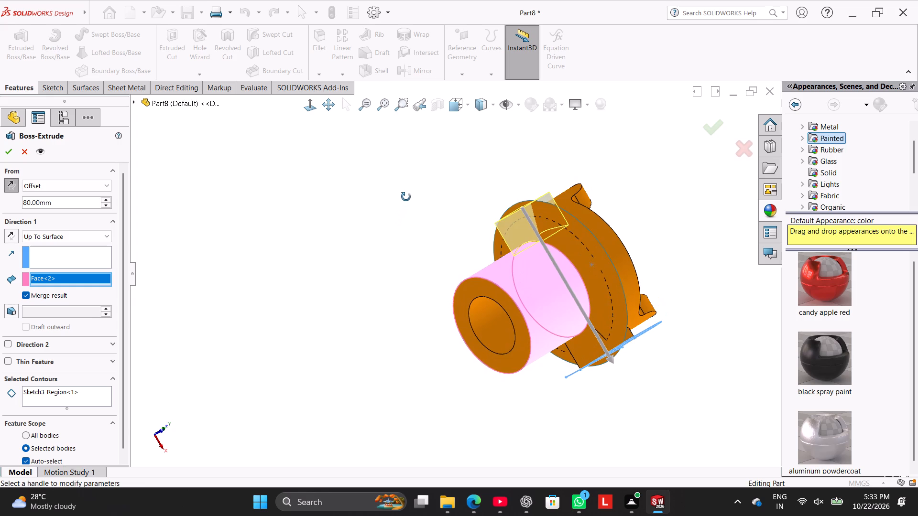
pyautogui.moveTo(406, 197); pyautogui.dragTo(274, 199, button='middle')
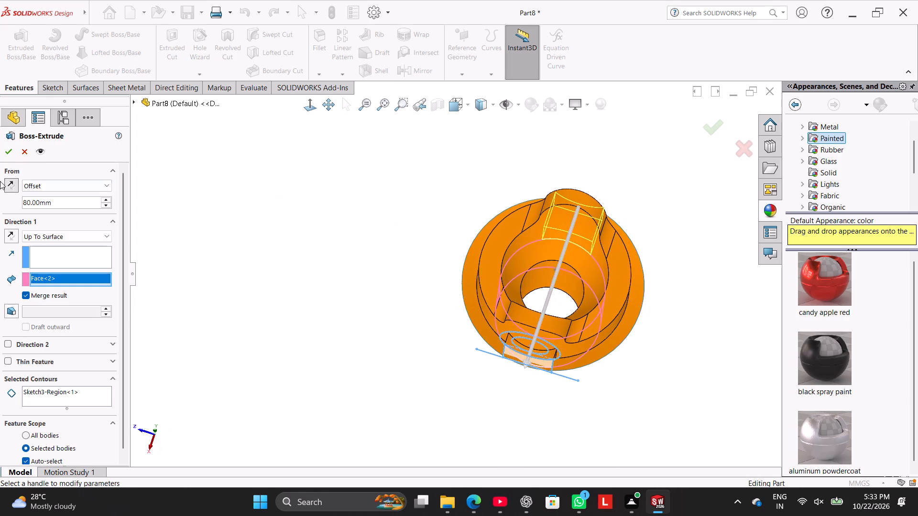
pyautogui.click(11, 154)
# Examine the new block against the collar and flange from all sides, finishing in the isometric view.
pyautogui.moveTo(358, 255); pyautogui.dragTo(309, 328, button='middle')
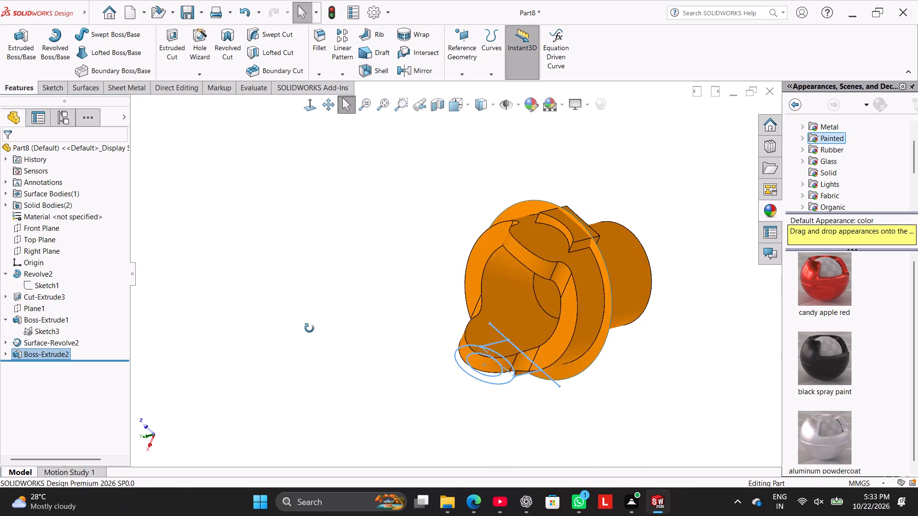
pyautogui.moveTo(309, 328); pyautogui.dragTo(285, 210, button='middle')
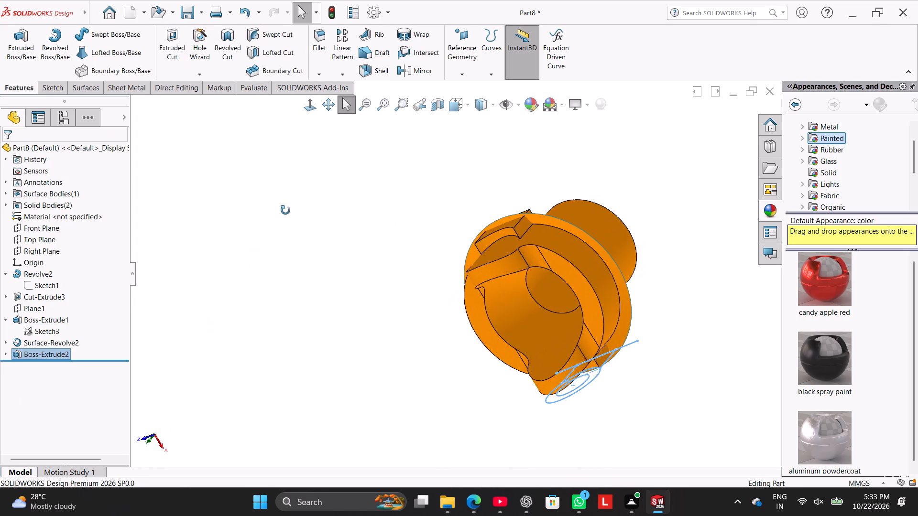
pyautogui.moveTo(285, 210); pyautogui.dragTo(287, 212, button='middle')
pyautogui.moveTo(297, 292); pyautogui.dragTo(353, 201, button='middle')
pyautogui.moveTo(363, 340); pyautogui.dragTo(375, 238, button='middle')
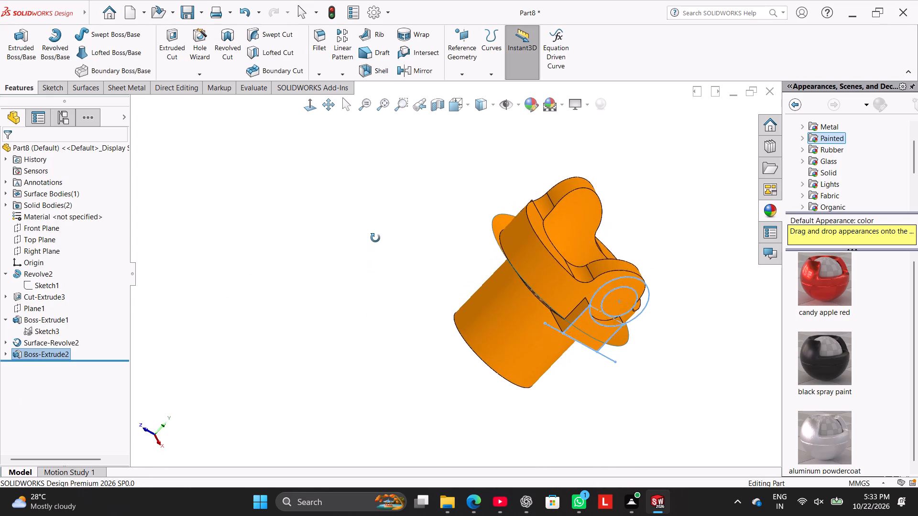
pyautogui.moveTo(375, 238); pyautogui.dragTo(431, 294, button='middle')
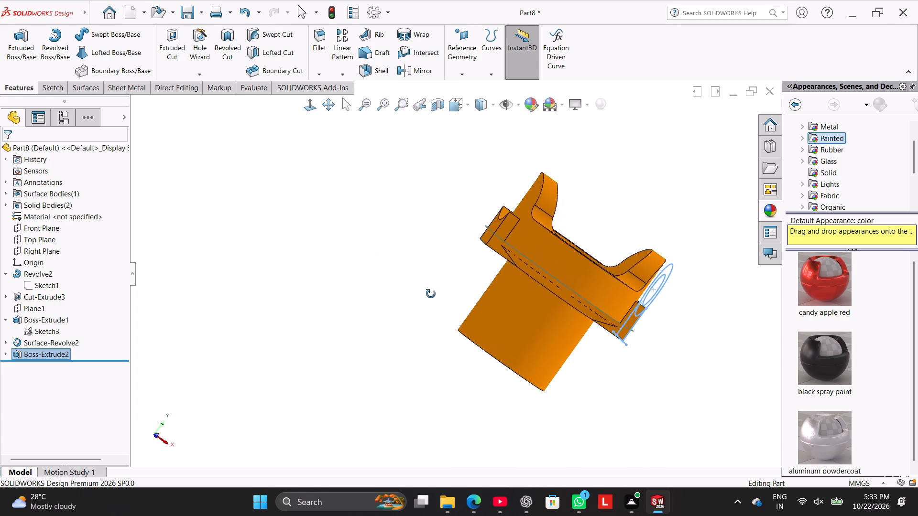
pyautogui.moveTo(431, 294); pyautogui.dragTo(396, 311, button='middle')
pyautogui.moveTo(387, 293); pyautogui.dragTo(346, 341, button='middle')
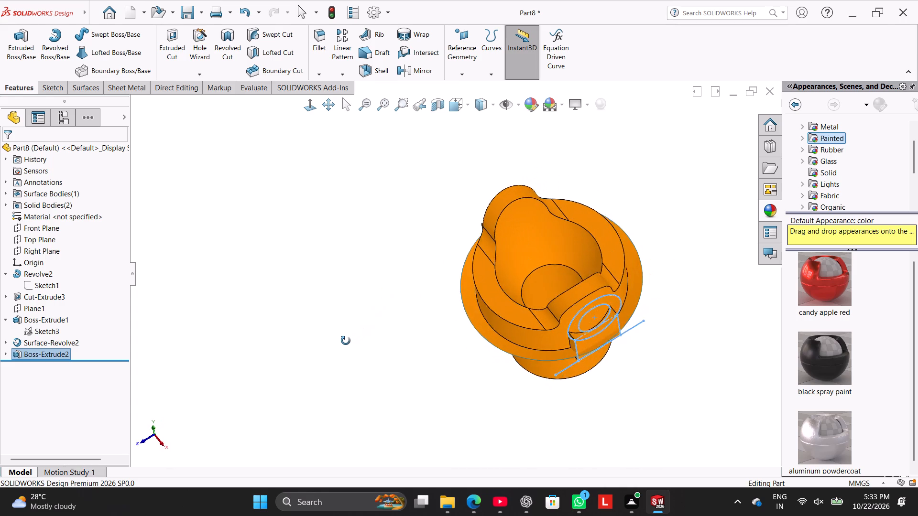
pyautogui.moveTo(346, 341); pyautogui.dragTo(340, 303, button='middle')
pyautogui.moveTo(341, 287); pyautogui.dragTo(432, 228, button='right')
pyautogui.click(270, 263)
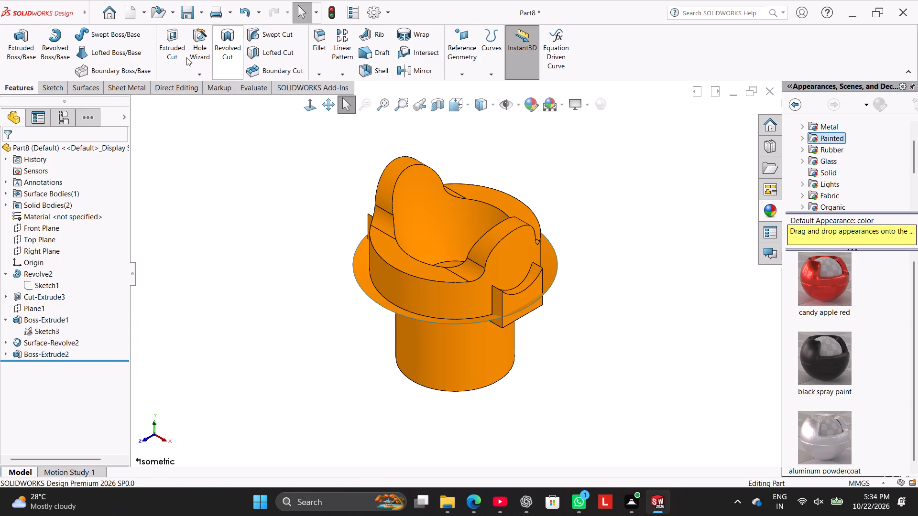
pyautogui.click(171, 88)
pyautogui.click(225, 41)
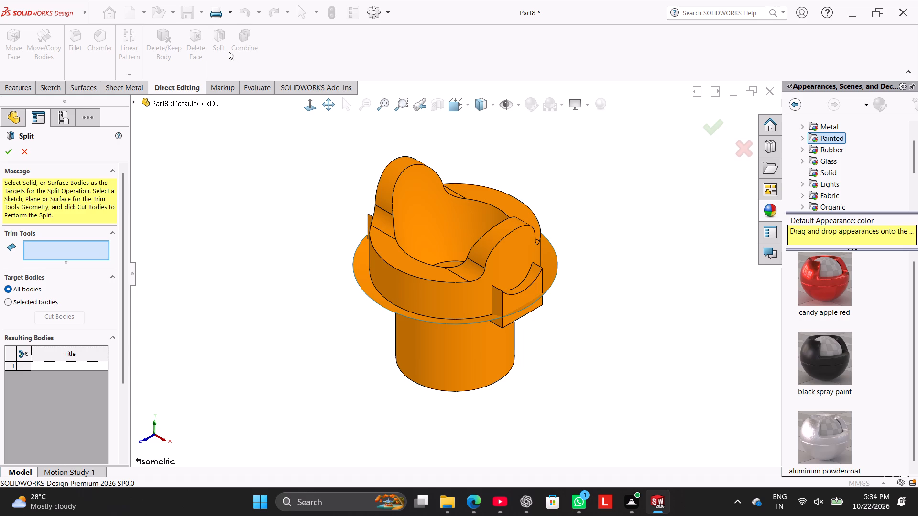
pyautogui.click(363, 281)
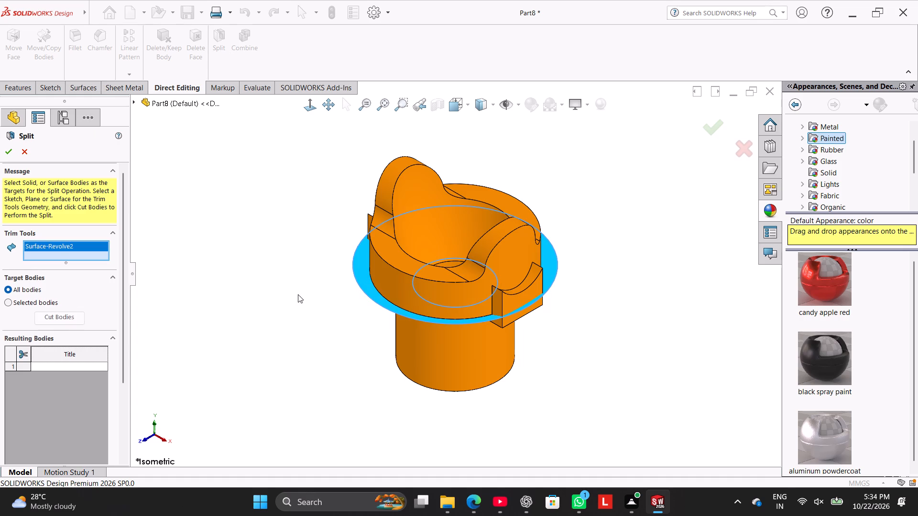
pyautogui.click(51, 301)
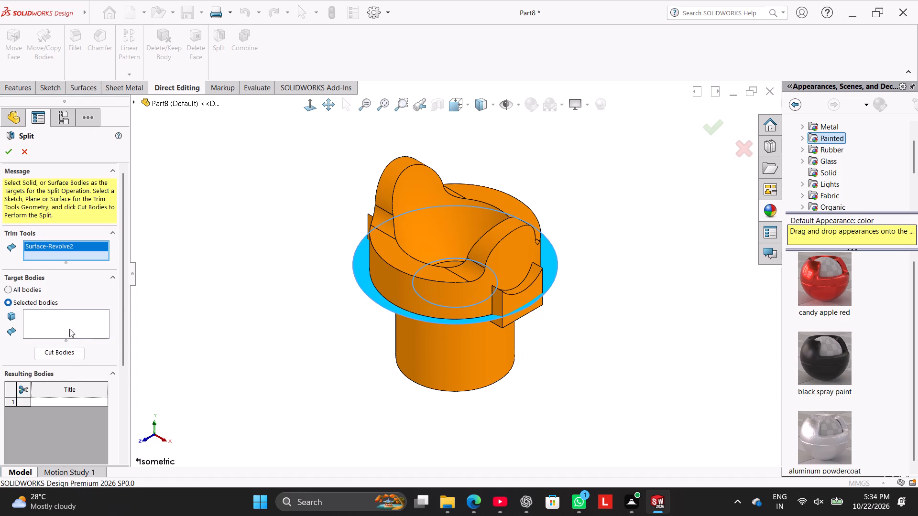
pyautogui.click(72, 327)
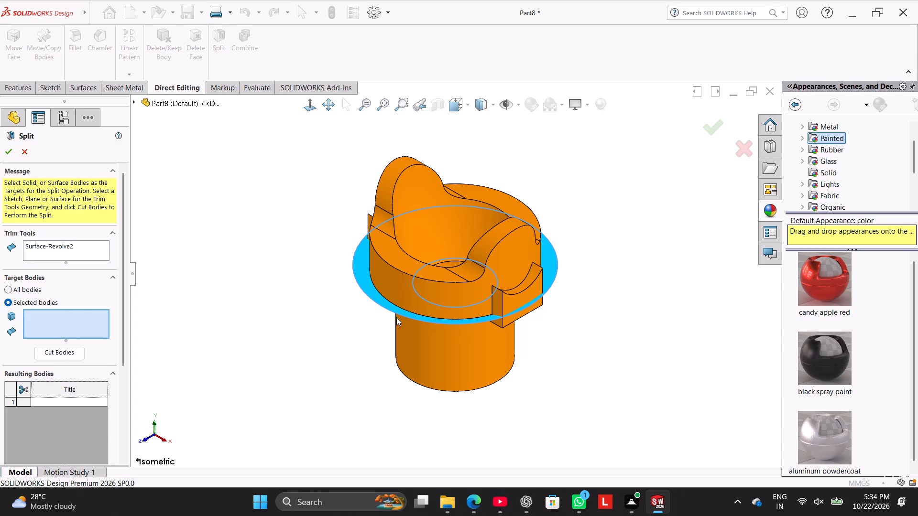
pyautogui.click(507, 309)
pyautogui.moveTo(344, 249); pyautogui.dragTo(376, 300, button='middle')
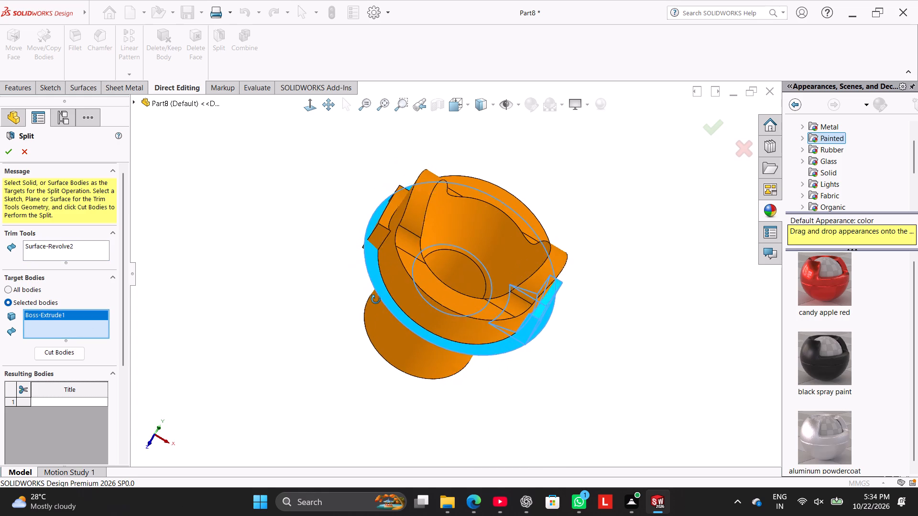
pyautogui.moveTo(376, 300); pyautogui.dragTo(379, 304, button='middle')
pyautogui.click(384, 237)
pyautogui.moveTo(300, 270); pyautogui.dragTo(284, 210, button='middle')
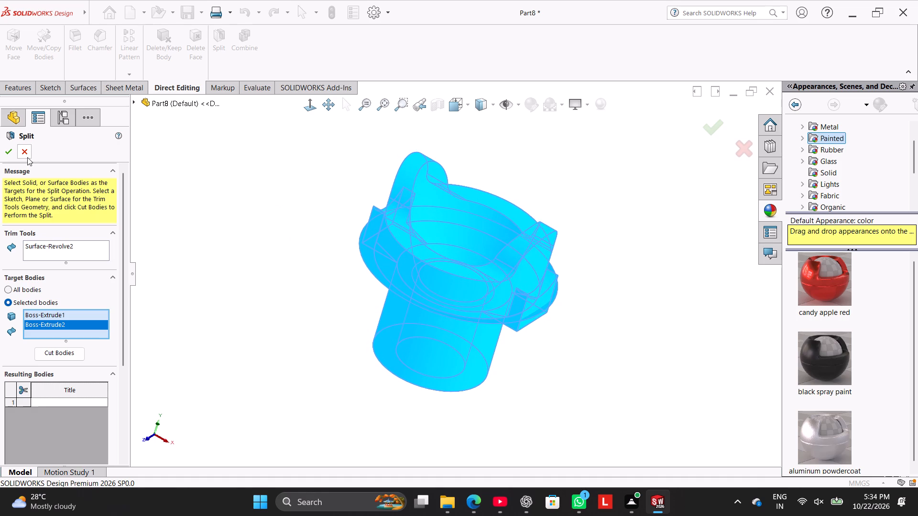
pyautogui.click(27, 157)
# Edit Boss-Extrude2 to turn off Merge result, keeping the block as a separate body.
pyautogui.rightClick(46, 355)
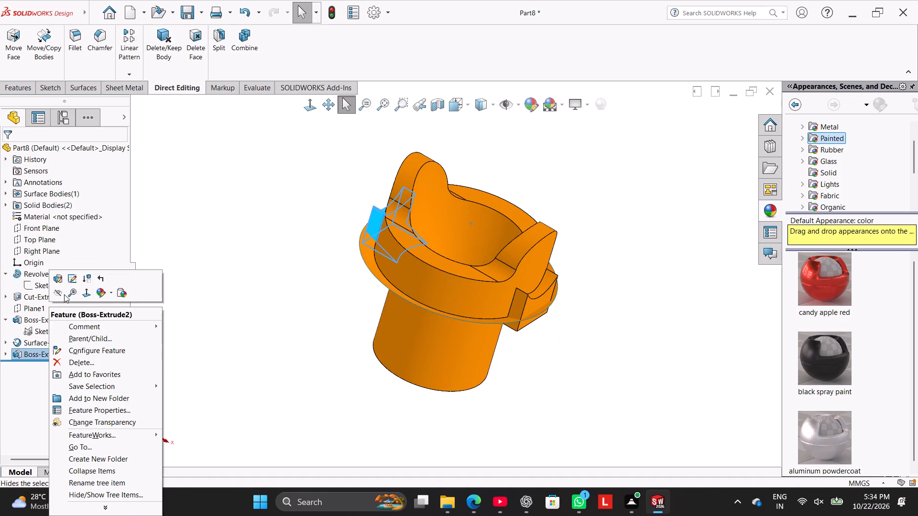
pyautogui.click(62, 278)
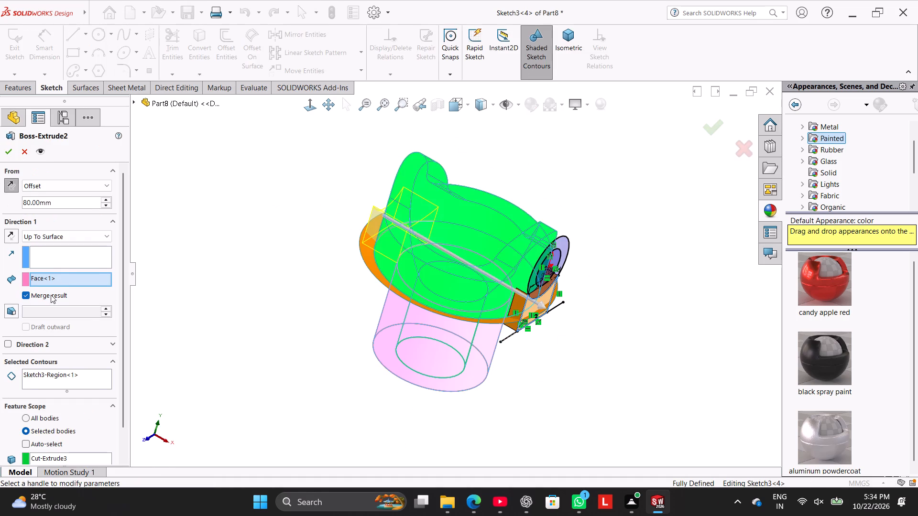
pyautogui.click(51, 295)
pyautogui.click(9, 153)
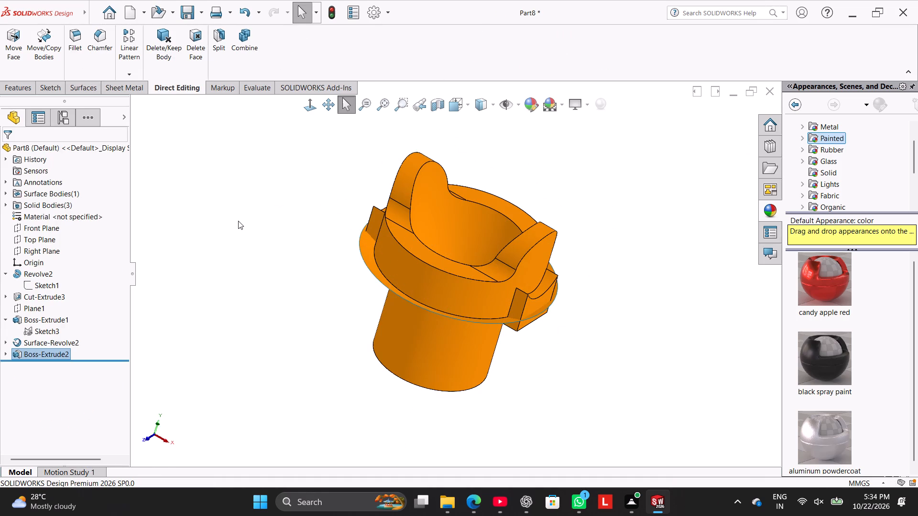
# Start a Split with the revolved surface as trim tool, target only the two side block bodies, and cut them.
pyautogui.moveTo(267, 251); pyautogui.dragTo(277, 247, button='middle')
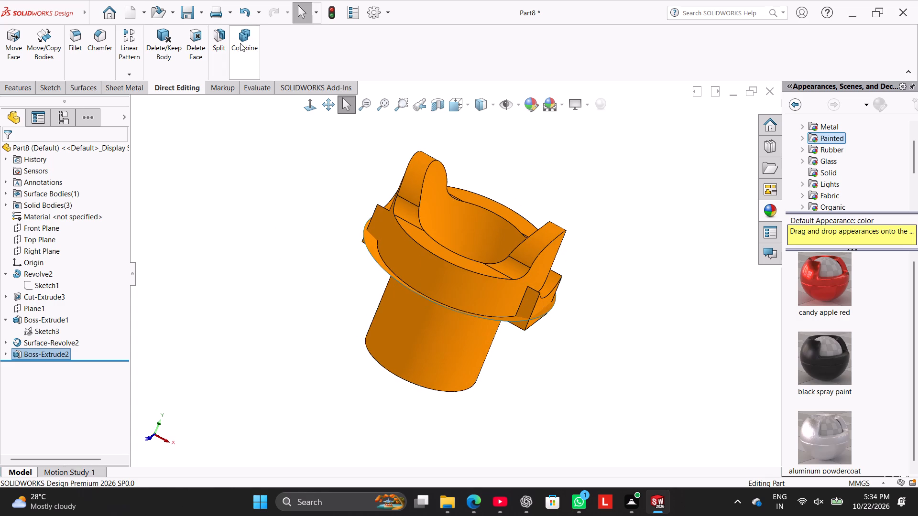
pyautogui.click(224, 34)
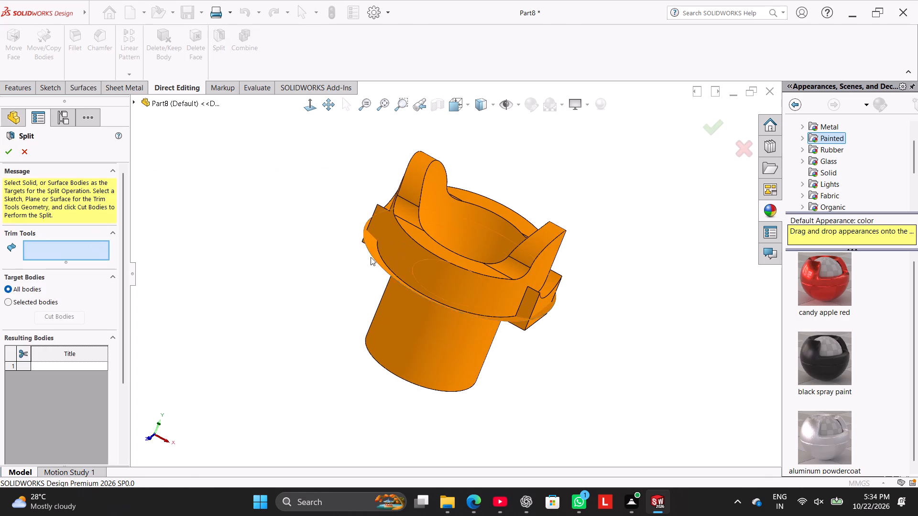
pyautogui.click(371, 245)
pyautogui.click(53, 303)
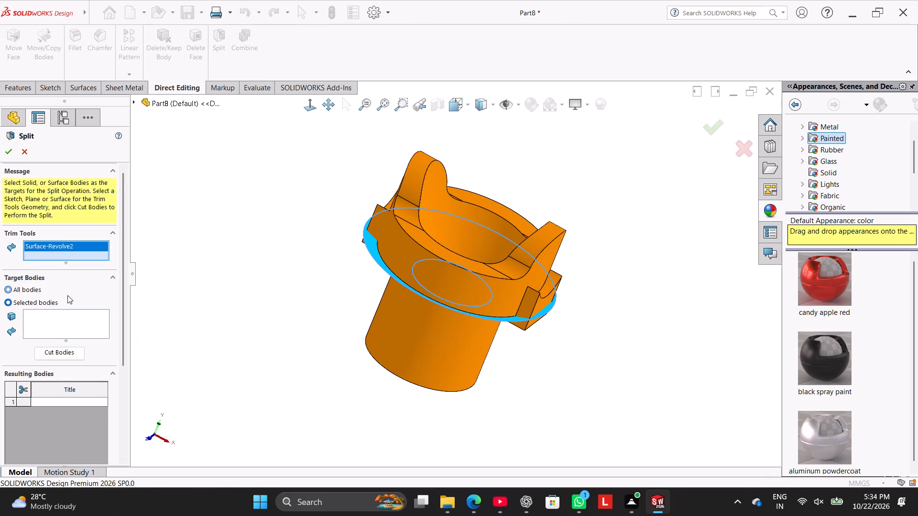
pyautogui.click(378, 214)
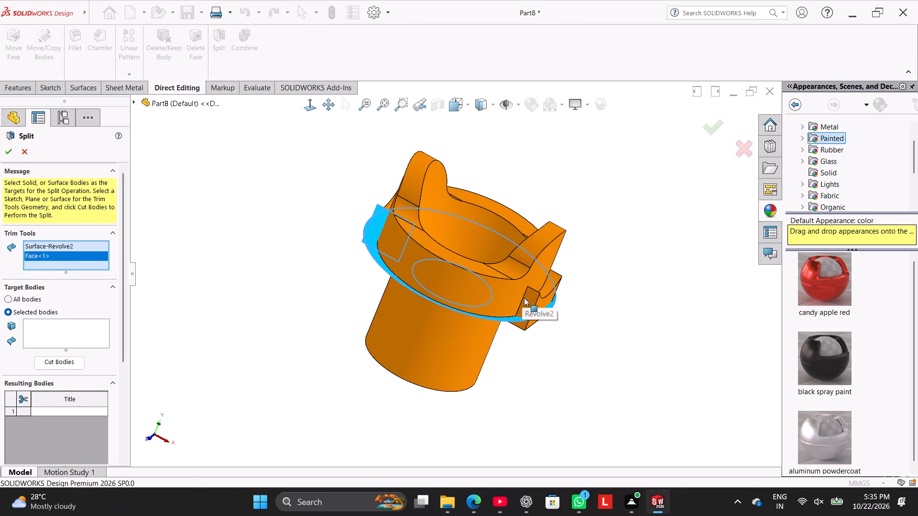
pyautogui.click(526, 300)
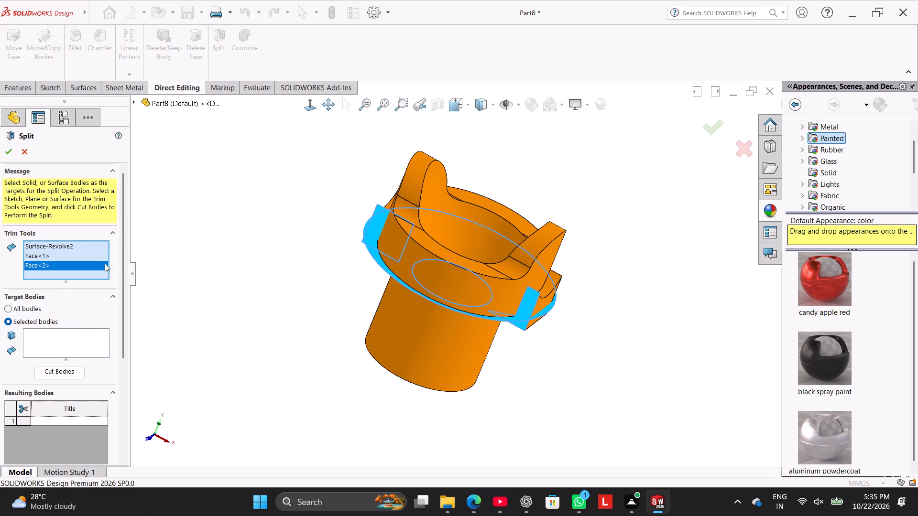
pyautogui.rightClick(95, 264)
pyautogui.click(120, 286)
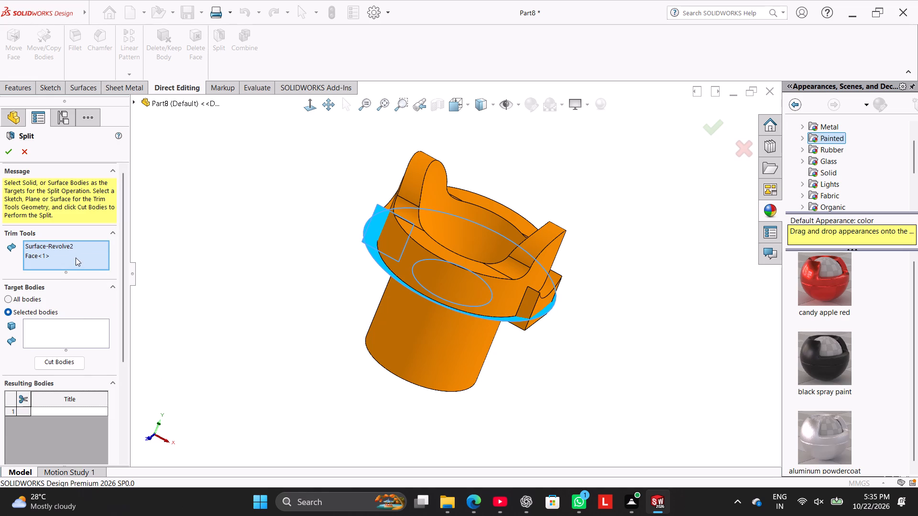
pyautogui.rightClick(76, 258)
pyautogui.click(105, 278)
pyautogui.click(75, 316)
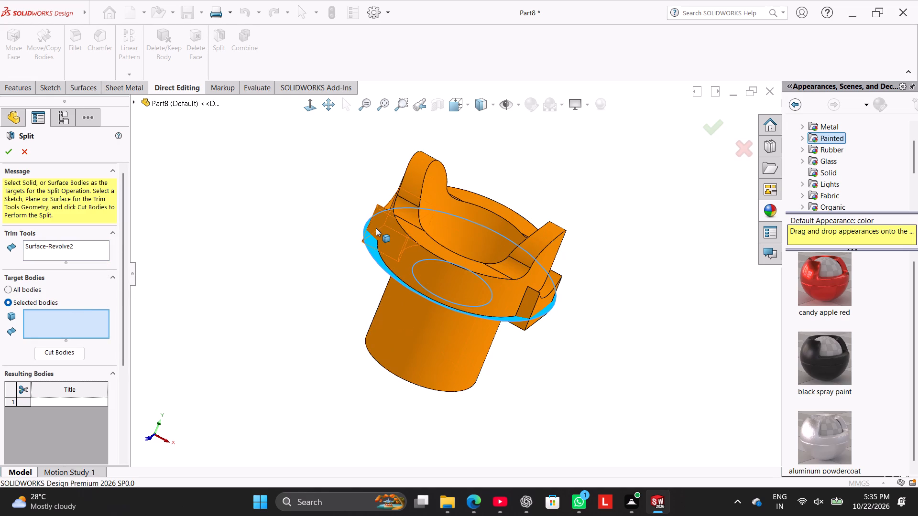
pyautogui.click(378, 223)
pyautogui.click(529, 297)
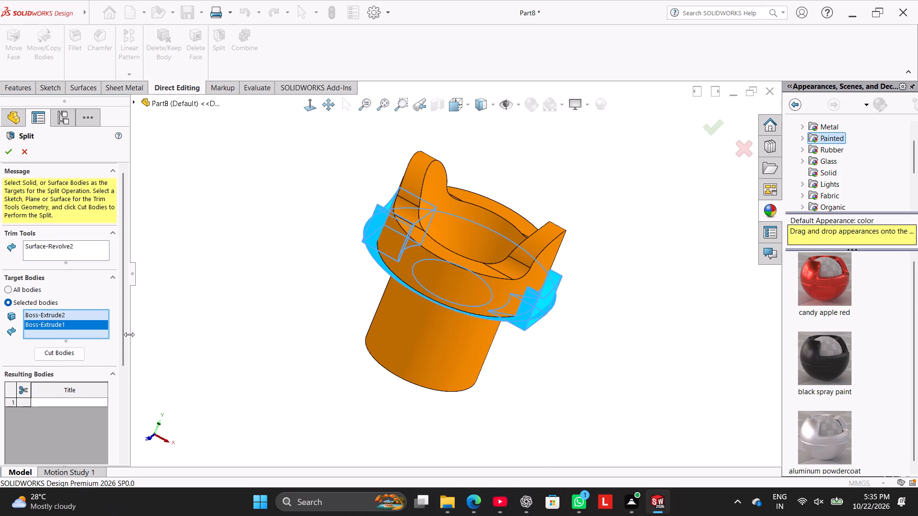
pyautogui.moveTo(127, 328); pyautogui.dragTo(122, 363)
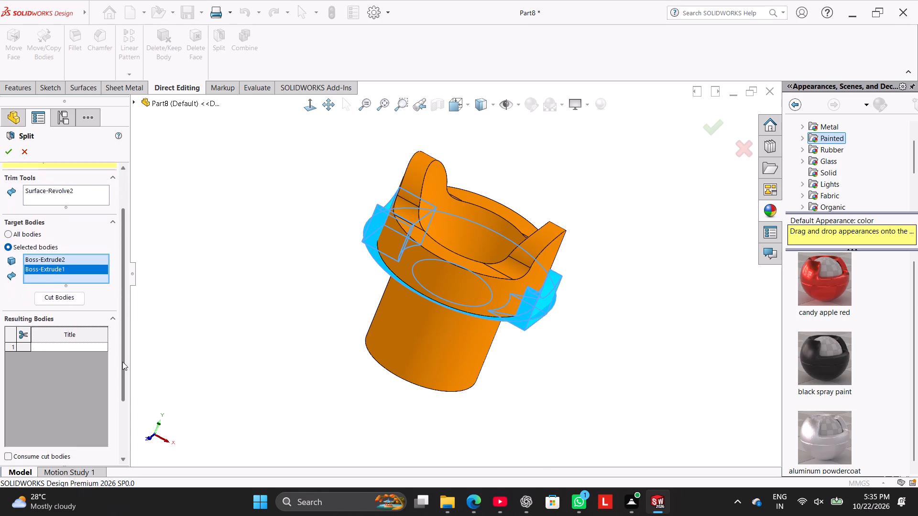
pyautogui.click(69, 301)
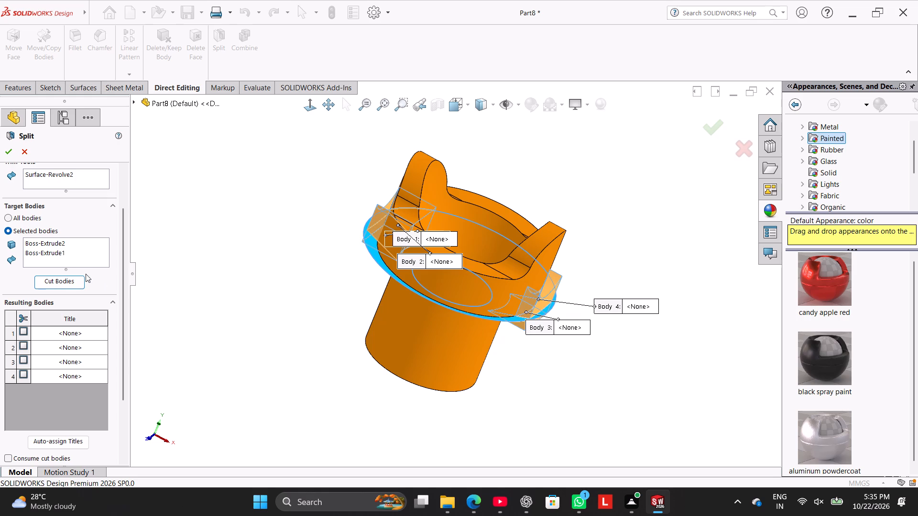
# Mark resulting bodies 1 and 3, the block portions below the revolved surface, and accept the Split.
pyautogui.click(24, 331)
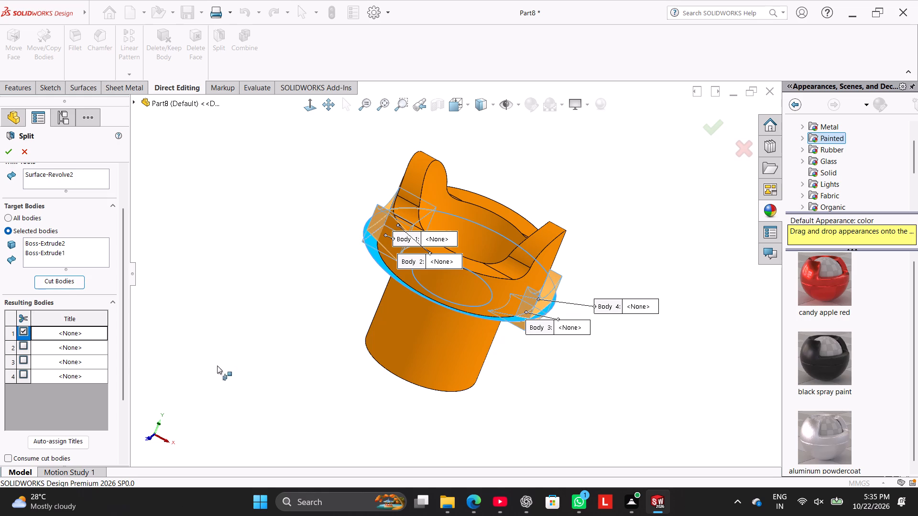
pyautogui.moveTo(217, 365); pyautogui.dragTo(251, 320, button='middle')
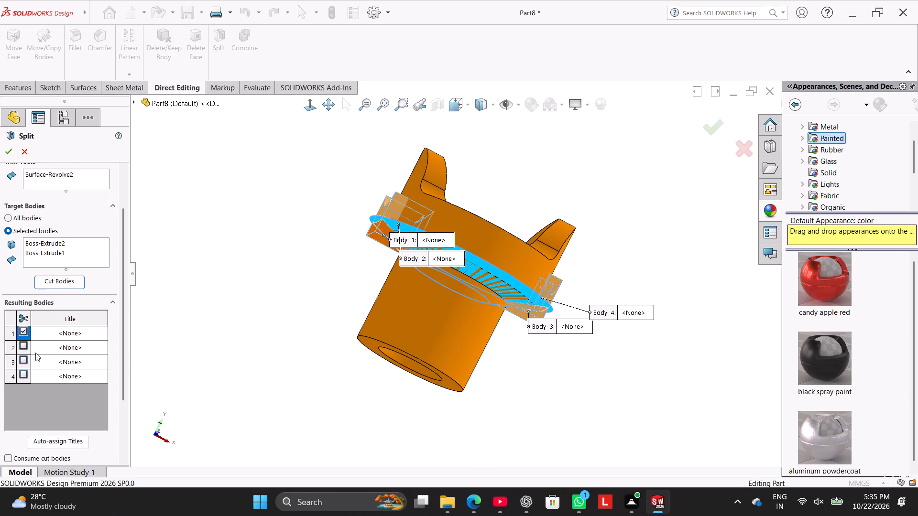
pyautogui.click(21, 361)
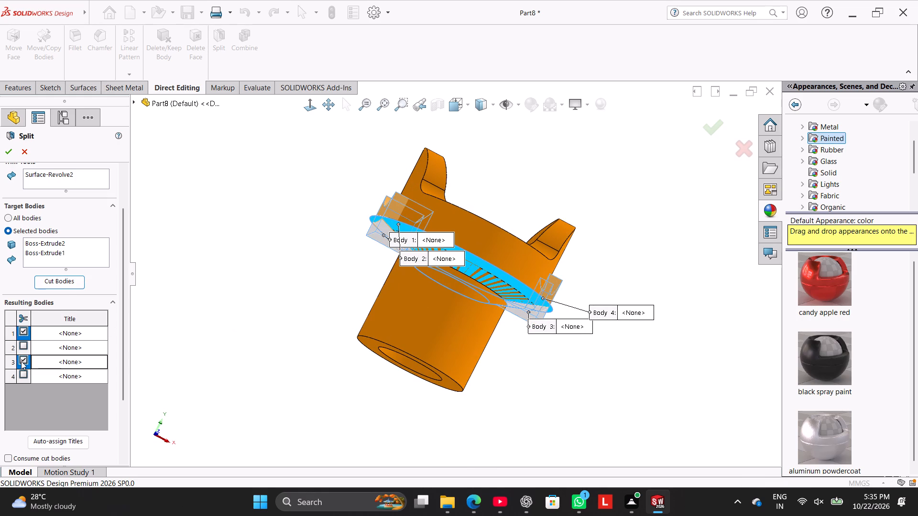
pyautogui.click(27, 331)
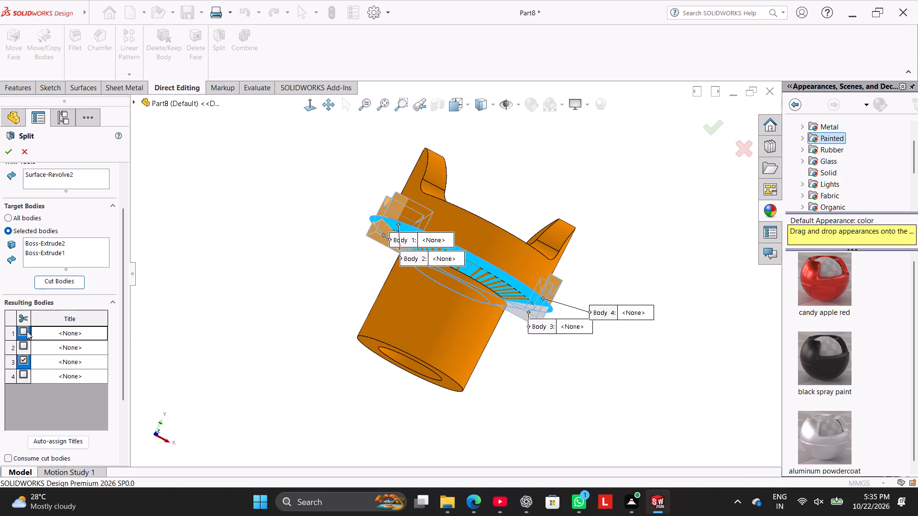
pyautogui.click(27, 331)
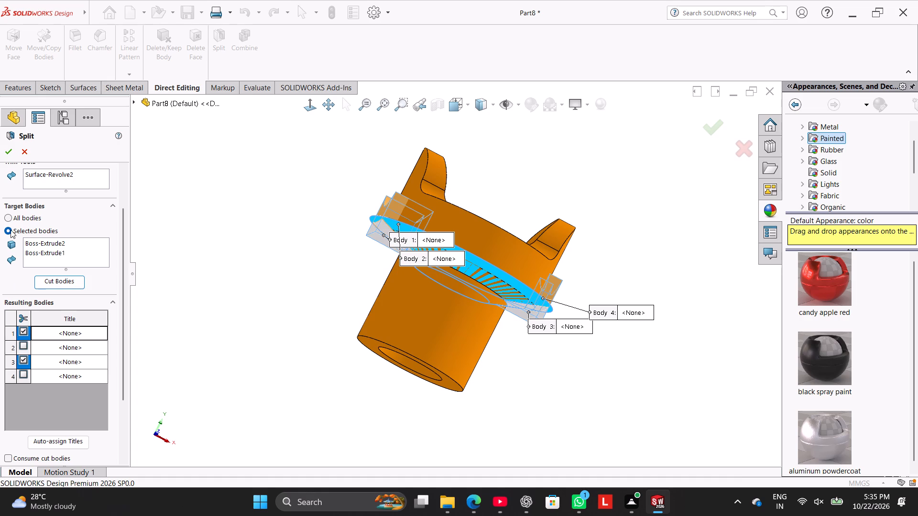
pyautogui.click(5, 149)
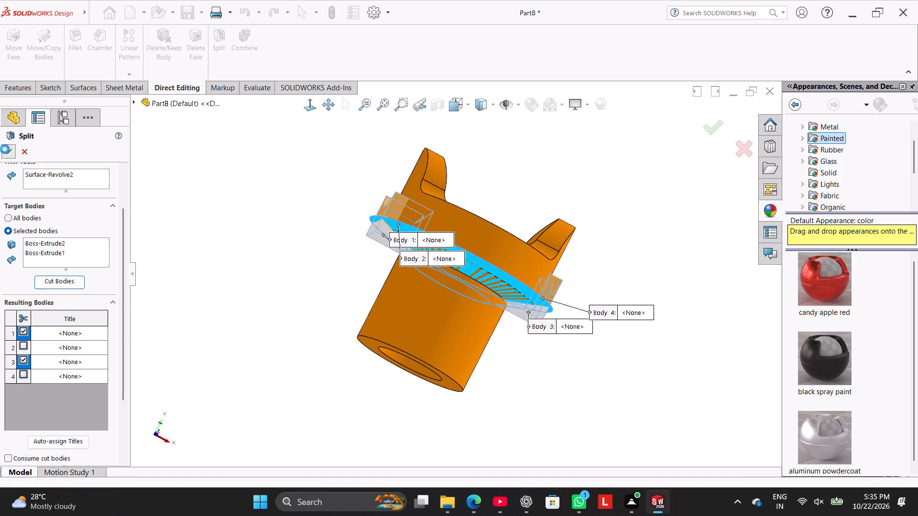
# Delete the two split-off block bodies below the revolved surface and return to the isometric view.
pyautogui.moveTo(199, 239); pyautogui.dragTo(196, 279, button='middle')
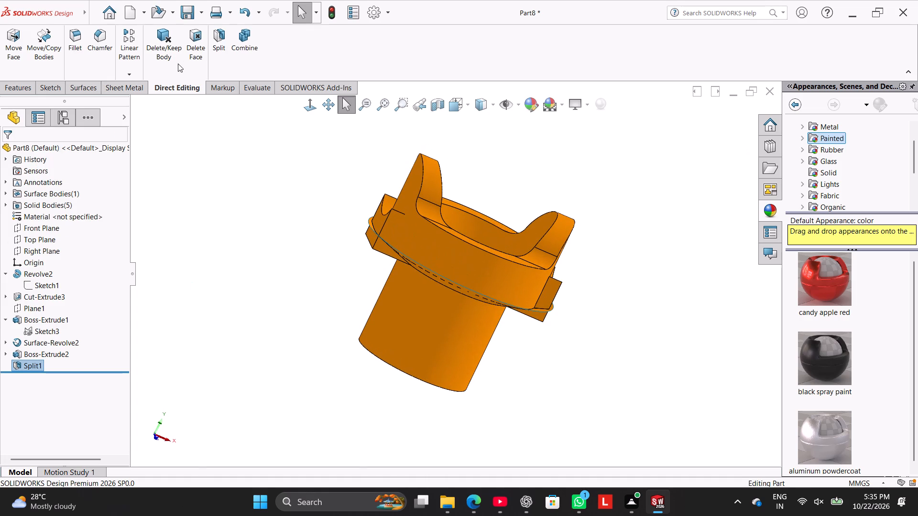
pyautogui.click(176, 48)
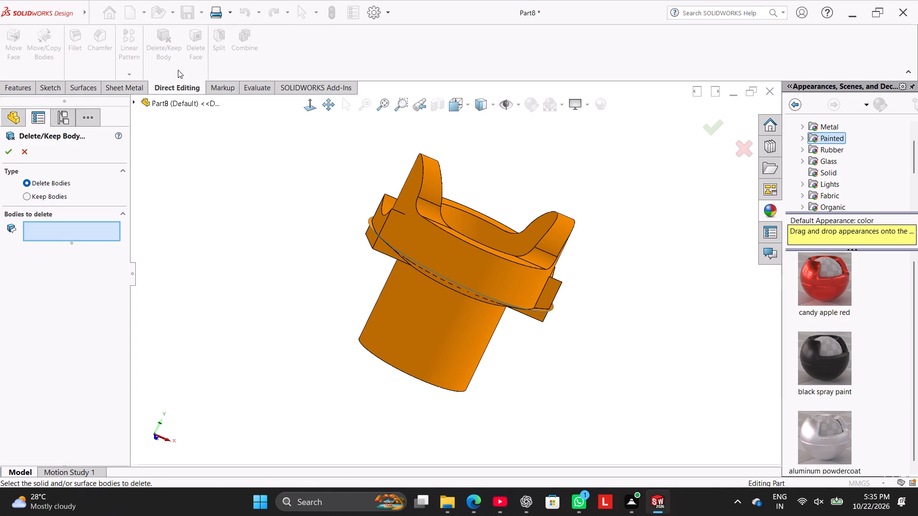
pyautogui.click(376, 247)
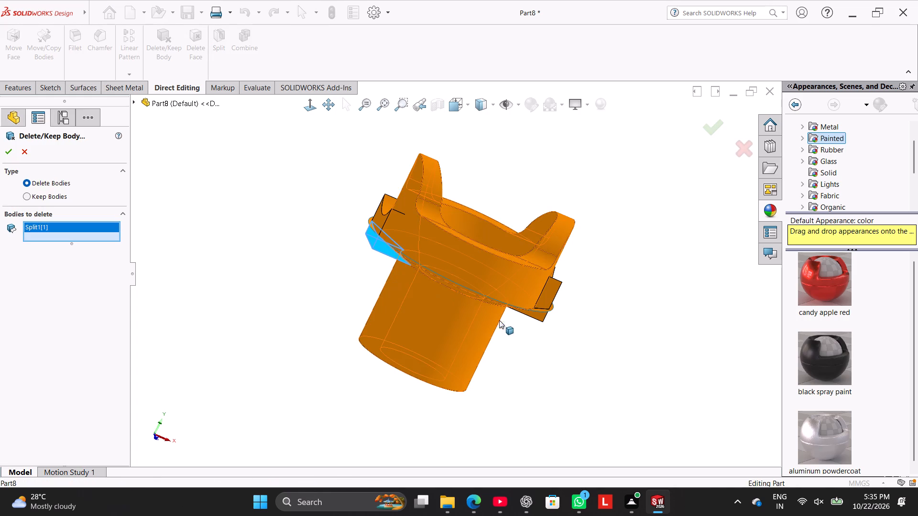
pyautogui.click(540, 317)
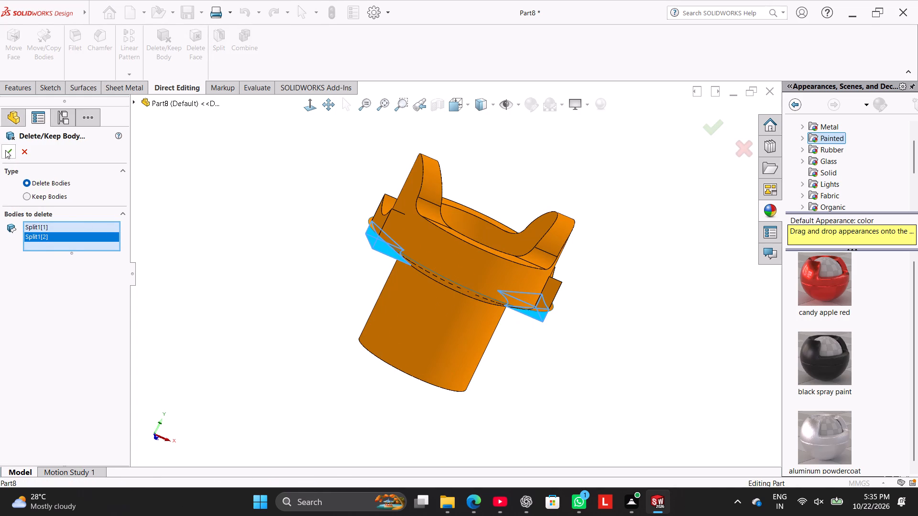
pyautogui.click(5, 150)
pyautogui.click(254, 215)
pyautogui.moveTo(225, 275); pyautogui.dragTo(323, 202, button='right')
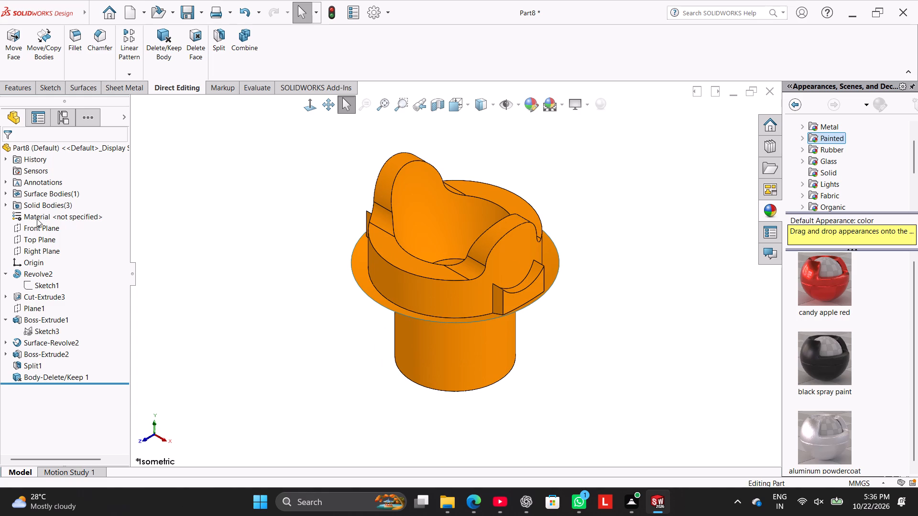
# Hide the Surface-Revolve2 surface body.
pyautogui.click(6, 191)
pyautogui.rightClick(39, 202)
pyautogui.click(50, 189)
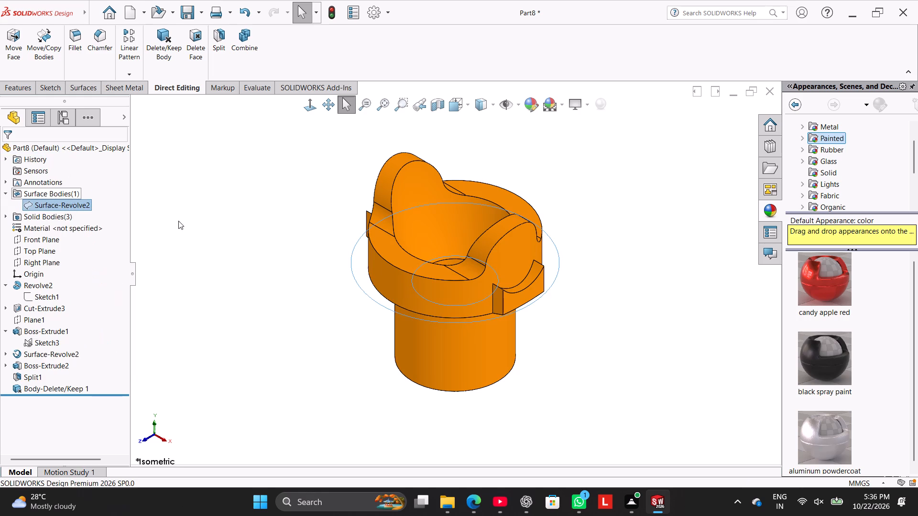
pyautogui.moveTo(224, 262); pyautogui.dragTo(287, 204, button='right')
pyautogui.click(245, 251)
pyautogui.moveTo(229, 272); pyautogui.dragTo(357, 190, button='right')
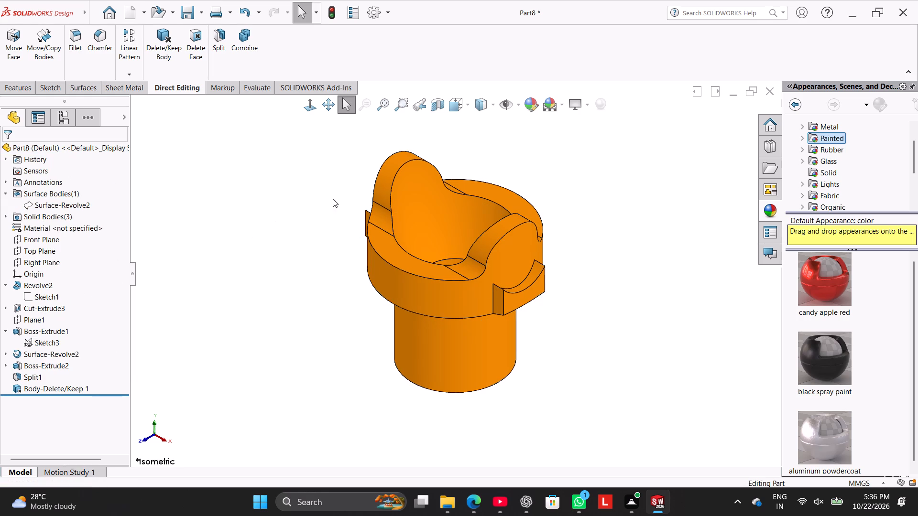
pyautogui.click(7, 191)
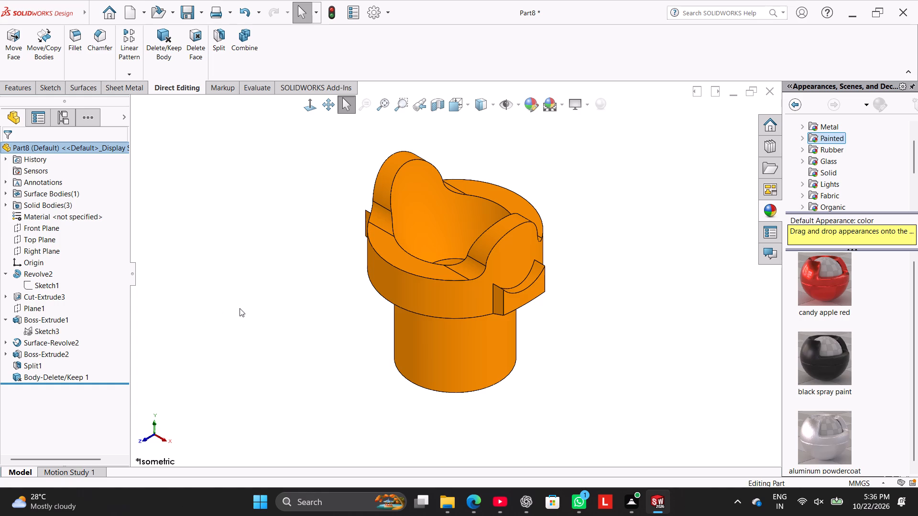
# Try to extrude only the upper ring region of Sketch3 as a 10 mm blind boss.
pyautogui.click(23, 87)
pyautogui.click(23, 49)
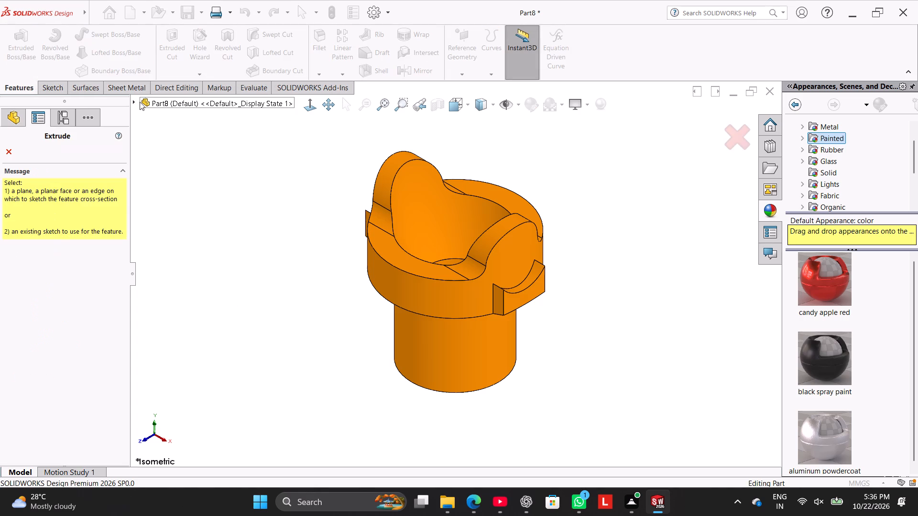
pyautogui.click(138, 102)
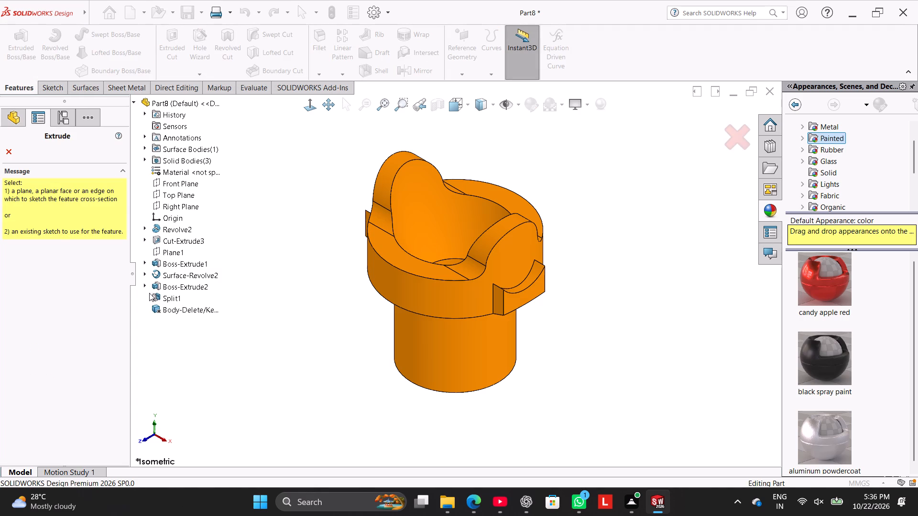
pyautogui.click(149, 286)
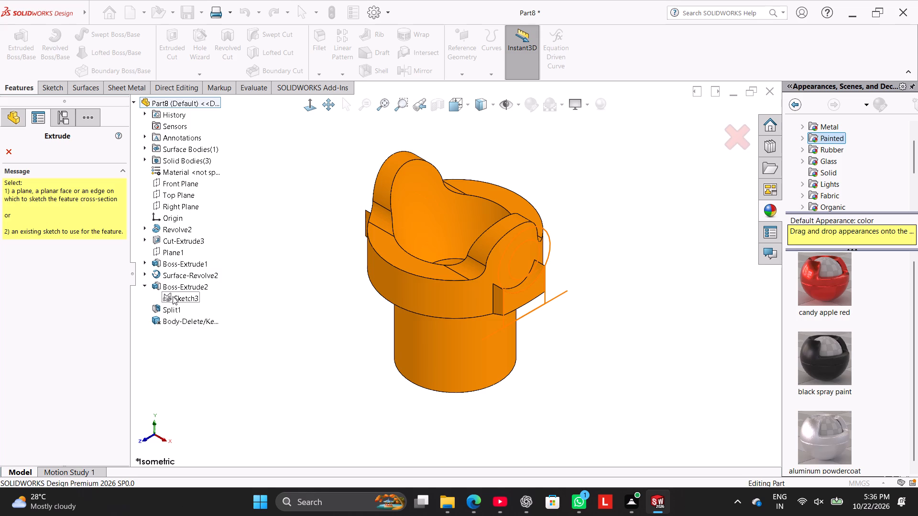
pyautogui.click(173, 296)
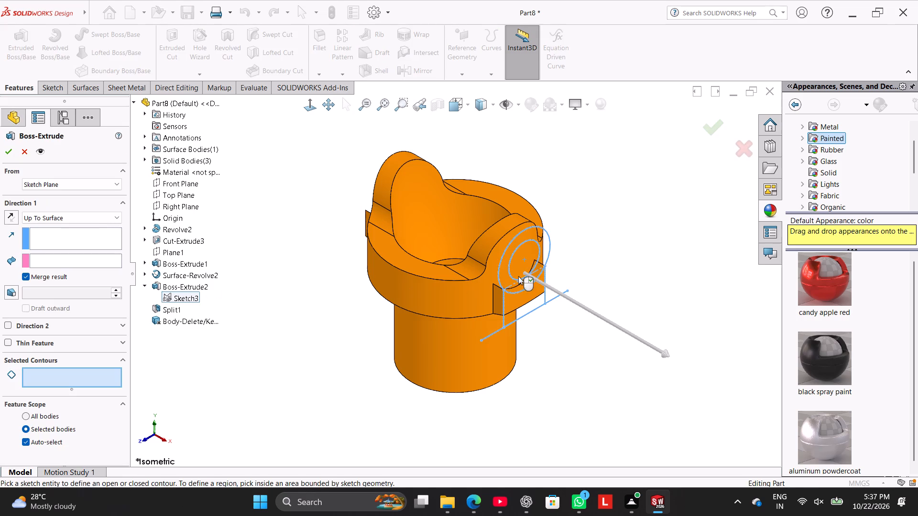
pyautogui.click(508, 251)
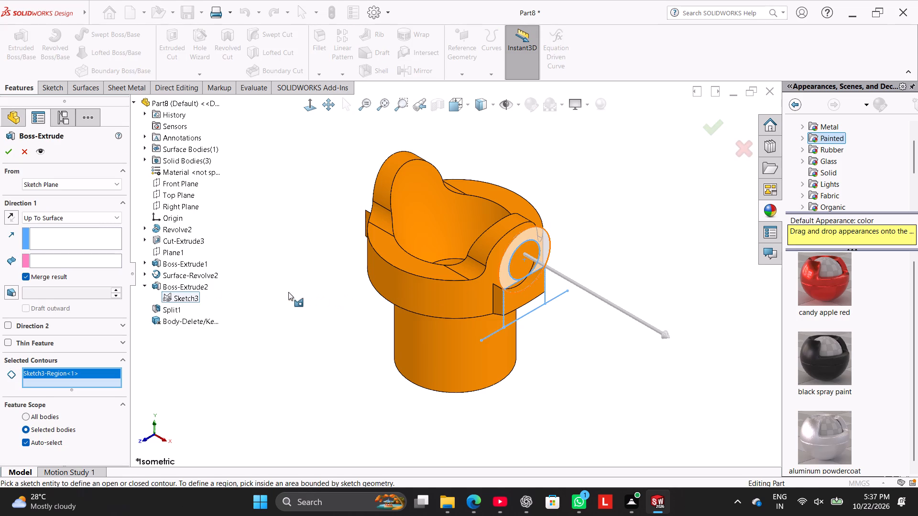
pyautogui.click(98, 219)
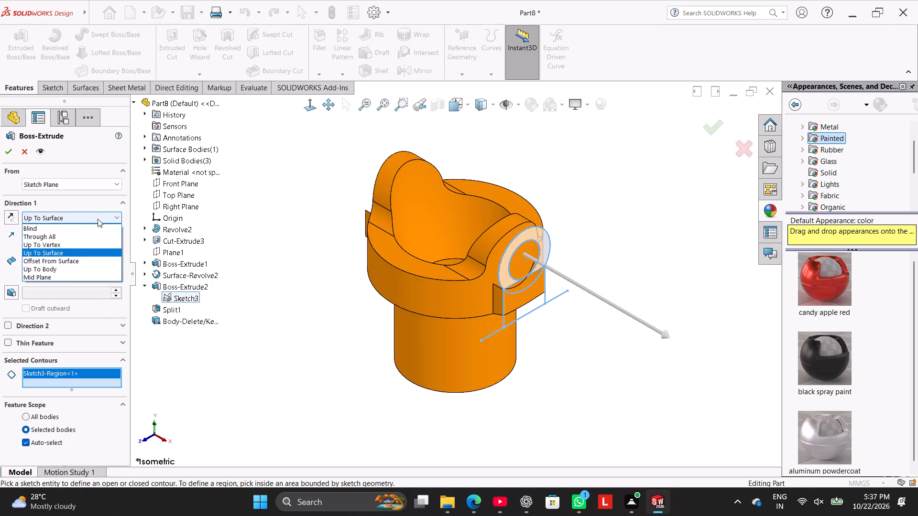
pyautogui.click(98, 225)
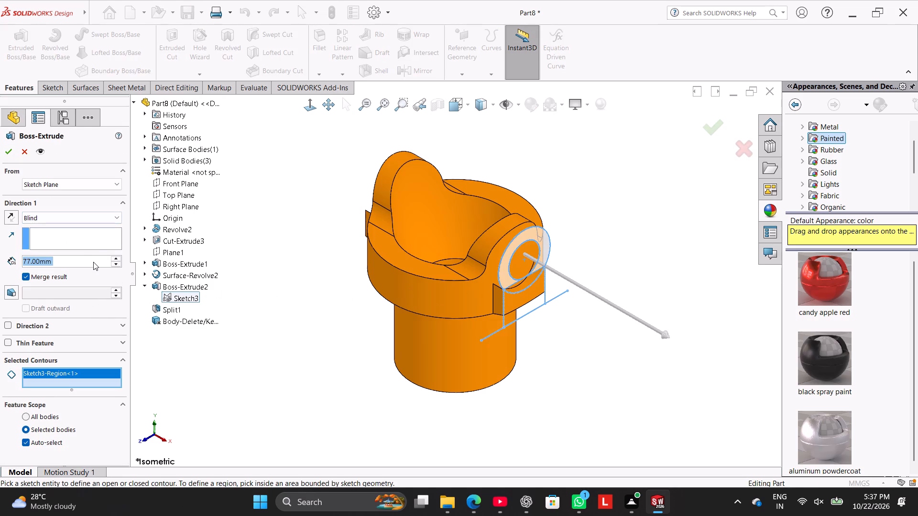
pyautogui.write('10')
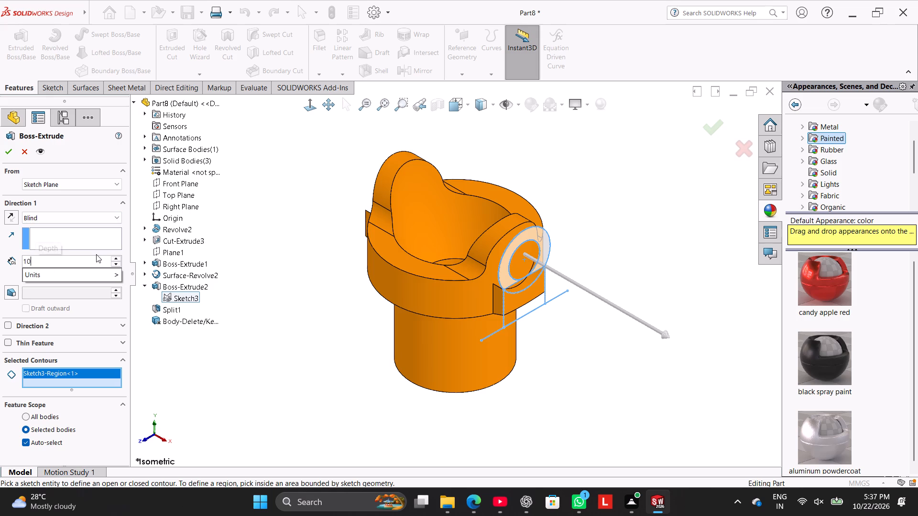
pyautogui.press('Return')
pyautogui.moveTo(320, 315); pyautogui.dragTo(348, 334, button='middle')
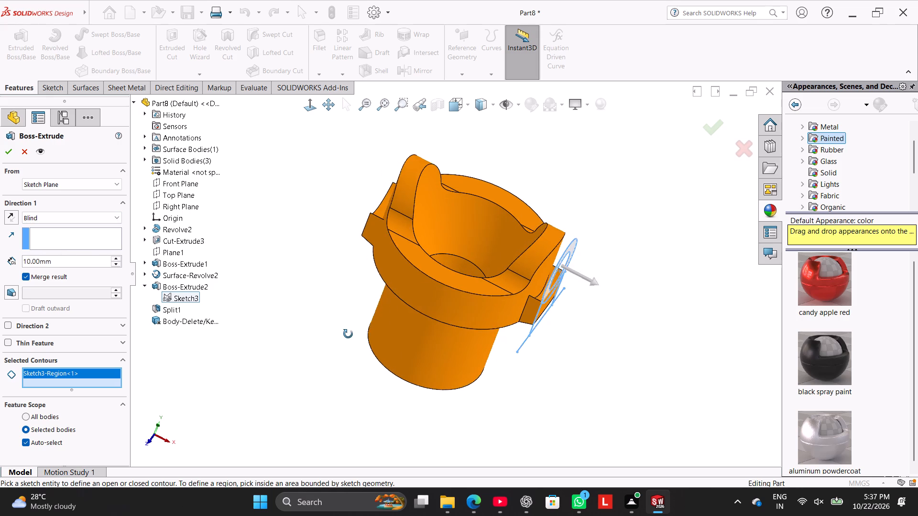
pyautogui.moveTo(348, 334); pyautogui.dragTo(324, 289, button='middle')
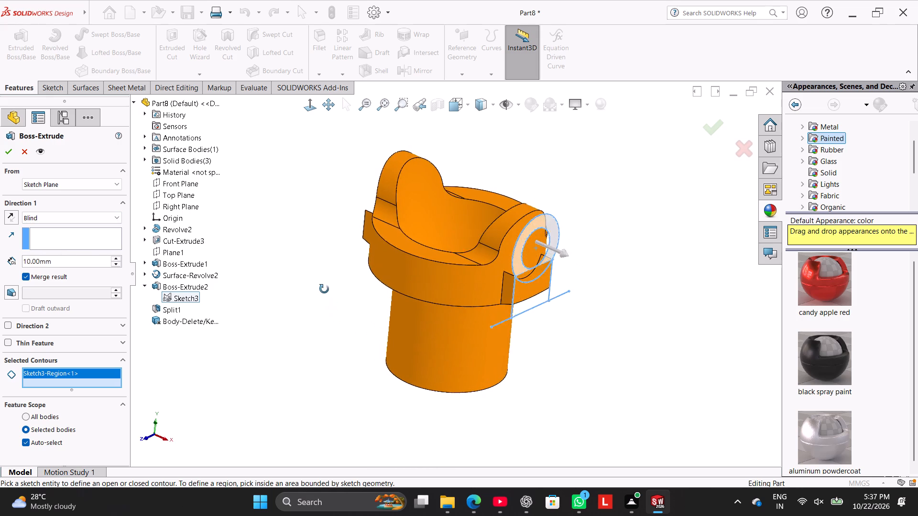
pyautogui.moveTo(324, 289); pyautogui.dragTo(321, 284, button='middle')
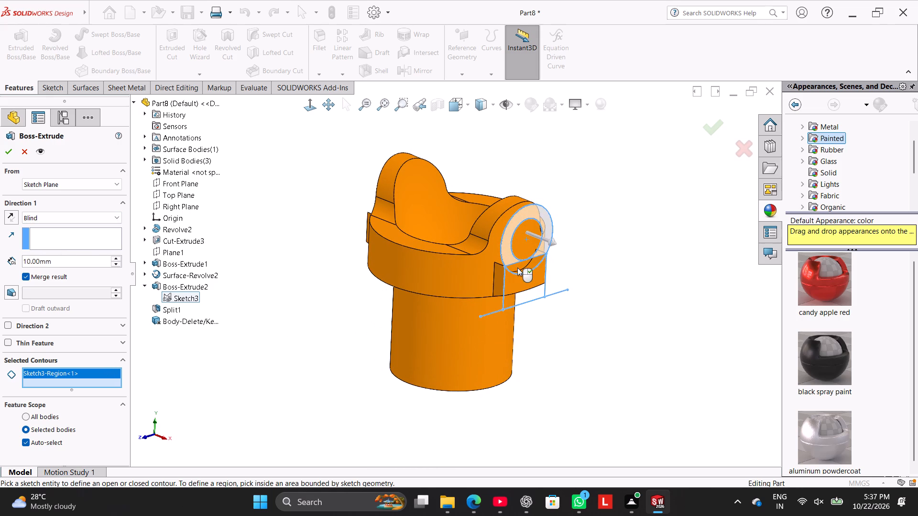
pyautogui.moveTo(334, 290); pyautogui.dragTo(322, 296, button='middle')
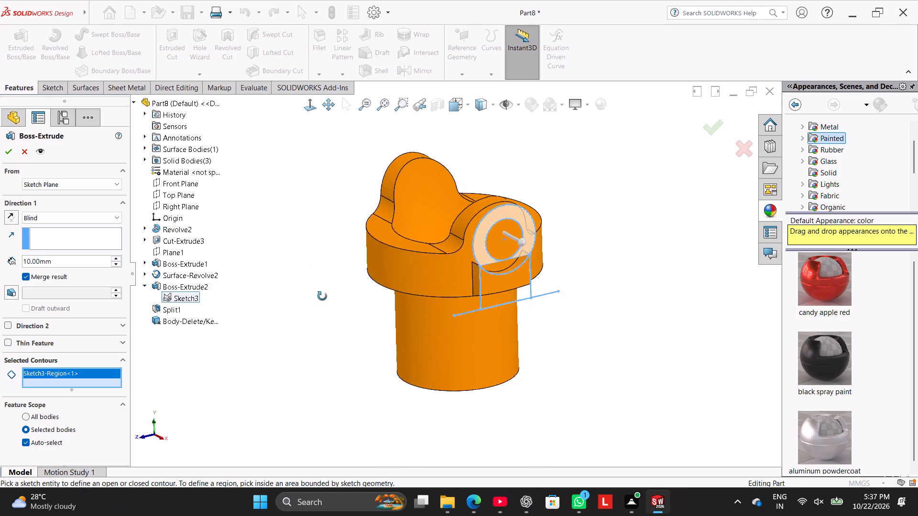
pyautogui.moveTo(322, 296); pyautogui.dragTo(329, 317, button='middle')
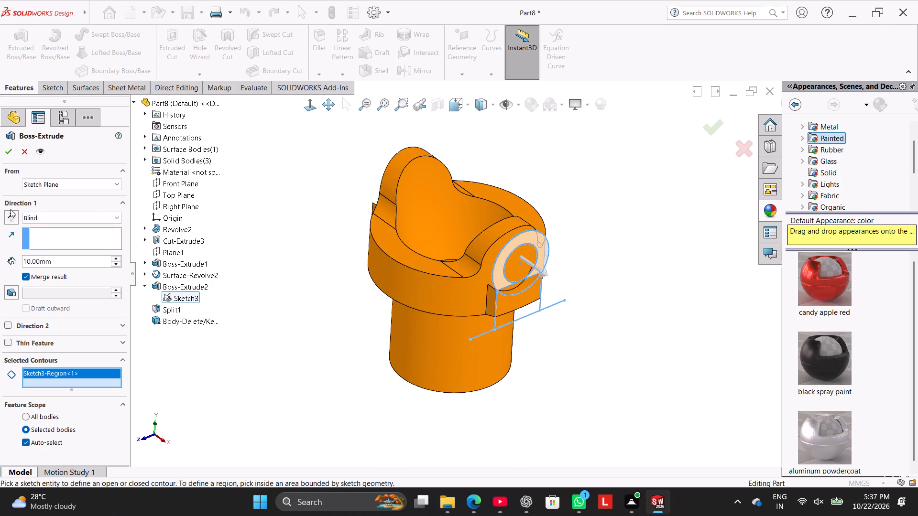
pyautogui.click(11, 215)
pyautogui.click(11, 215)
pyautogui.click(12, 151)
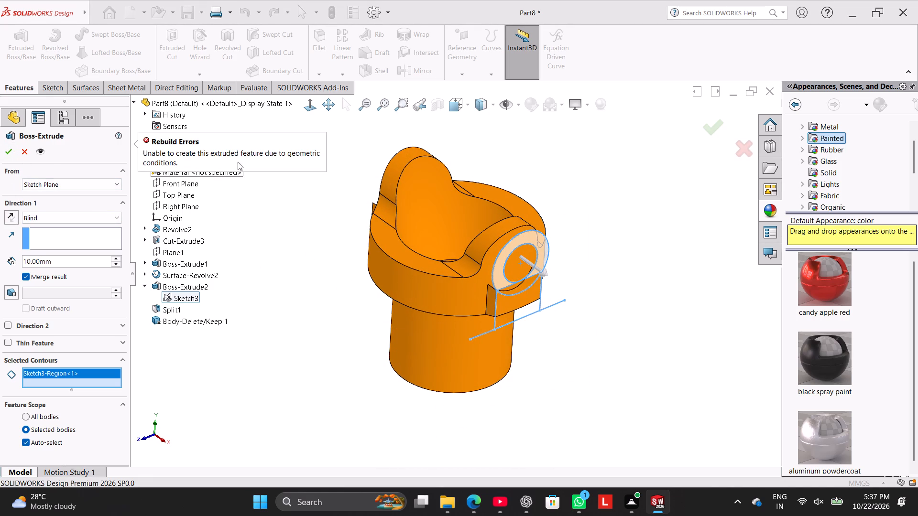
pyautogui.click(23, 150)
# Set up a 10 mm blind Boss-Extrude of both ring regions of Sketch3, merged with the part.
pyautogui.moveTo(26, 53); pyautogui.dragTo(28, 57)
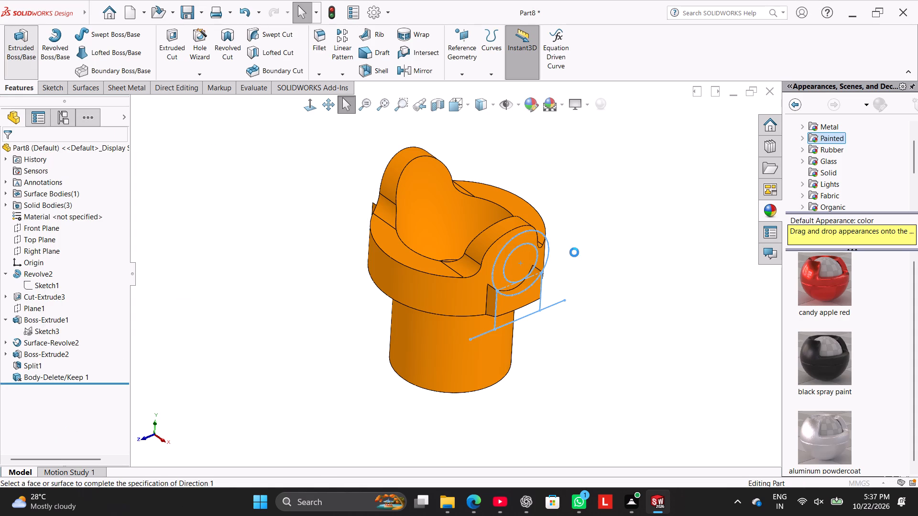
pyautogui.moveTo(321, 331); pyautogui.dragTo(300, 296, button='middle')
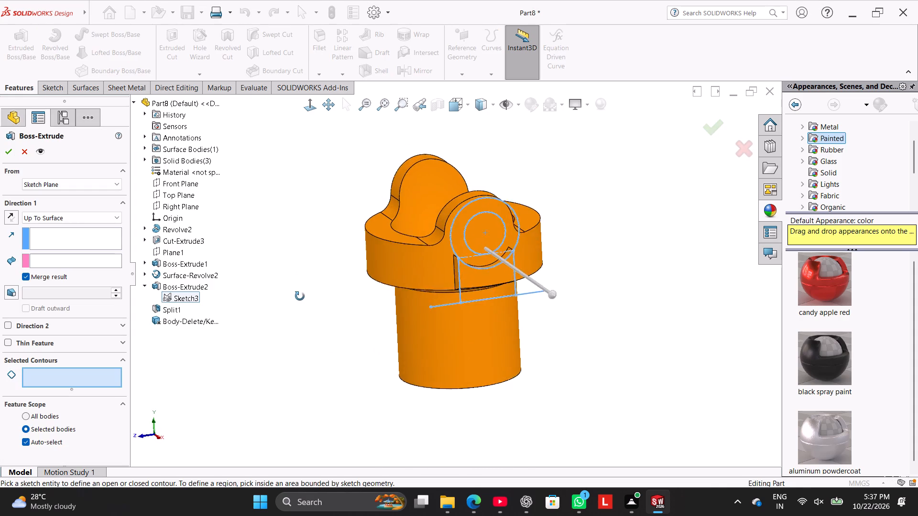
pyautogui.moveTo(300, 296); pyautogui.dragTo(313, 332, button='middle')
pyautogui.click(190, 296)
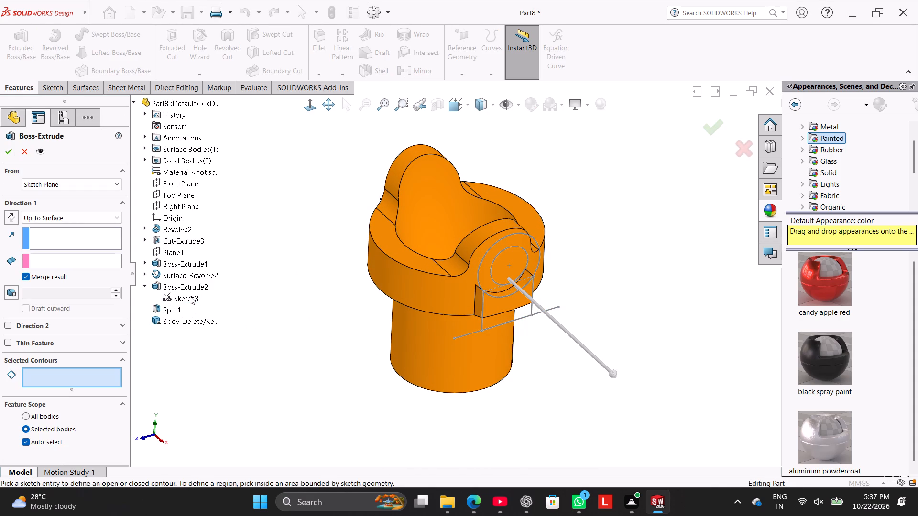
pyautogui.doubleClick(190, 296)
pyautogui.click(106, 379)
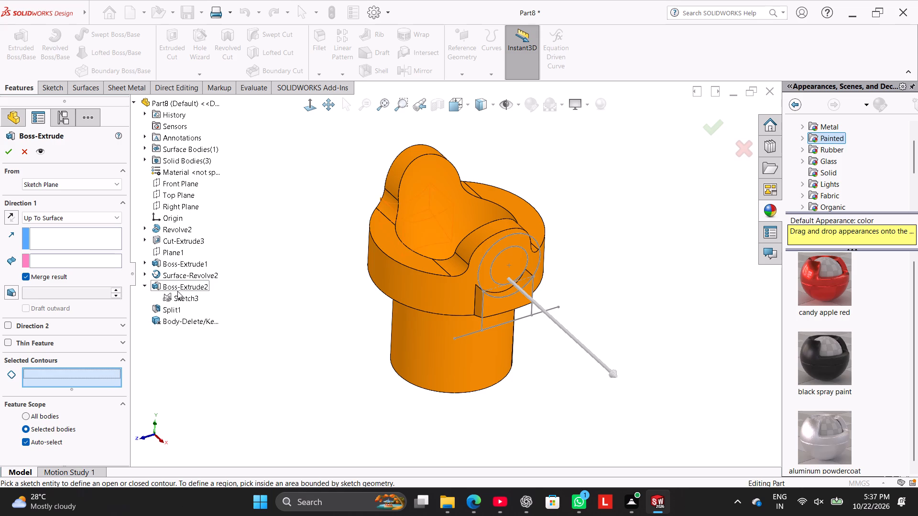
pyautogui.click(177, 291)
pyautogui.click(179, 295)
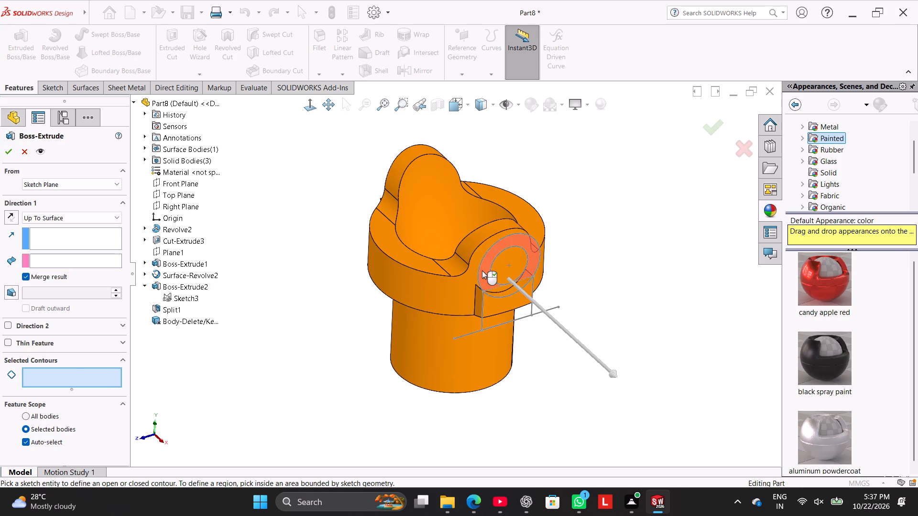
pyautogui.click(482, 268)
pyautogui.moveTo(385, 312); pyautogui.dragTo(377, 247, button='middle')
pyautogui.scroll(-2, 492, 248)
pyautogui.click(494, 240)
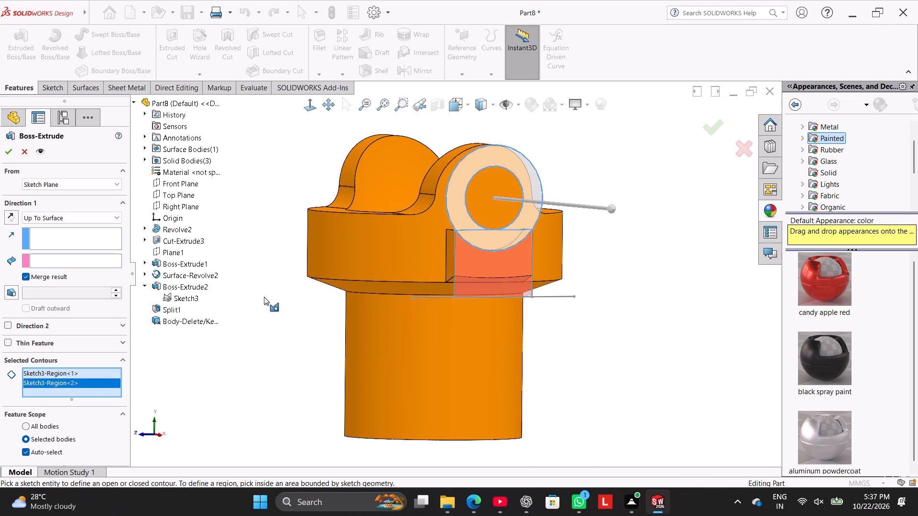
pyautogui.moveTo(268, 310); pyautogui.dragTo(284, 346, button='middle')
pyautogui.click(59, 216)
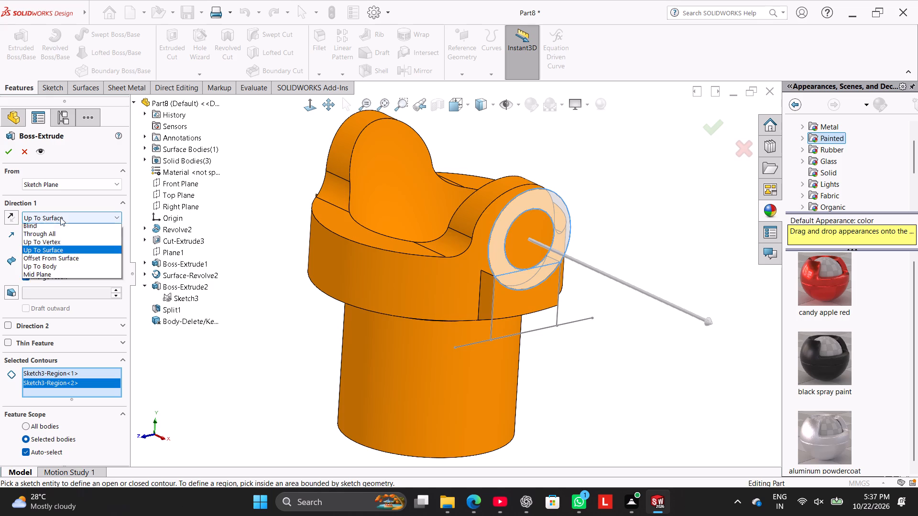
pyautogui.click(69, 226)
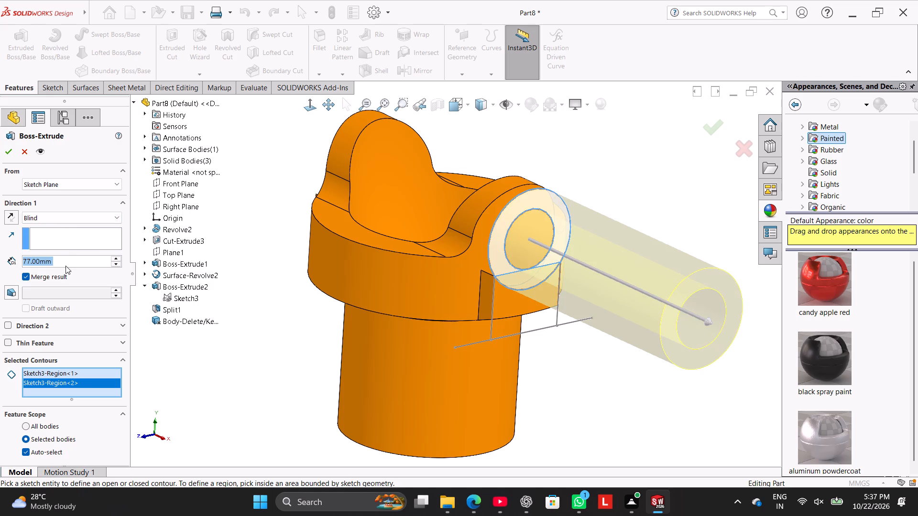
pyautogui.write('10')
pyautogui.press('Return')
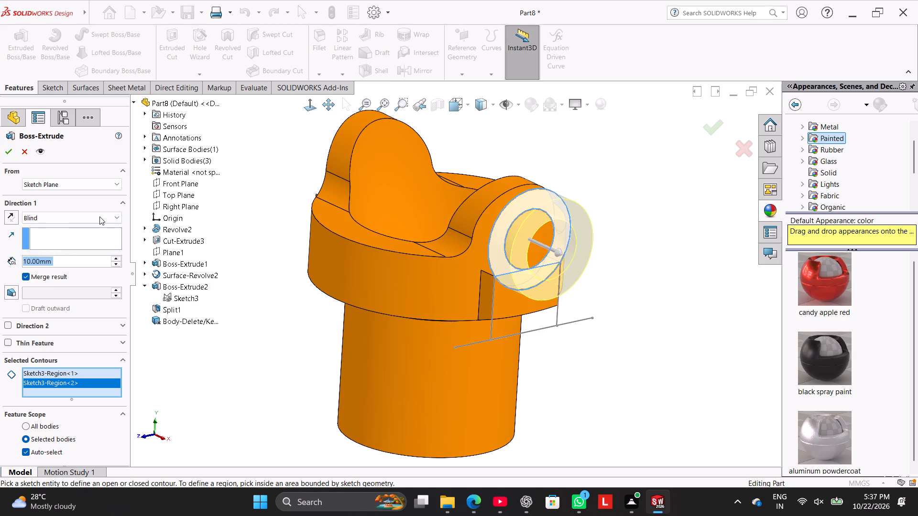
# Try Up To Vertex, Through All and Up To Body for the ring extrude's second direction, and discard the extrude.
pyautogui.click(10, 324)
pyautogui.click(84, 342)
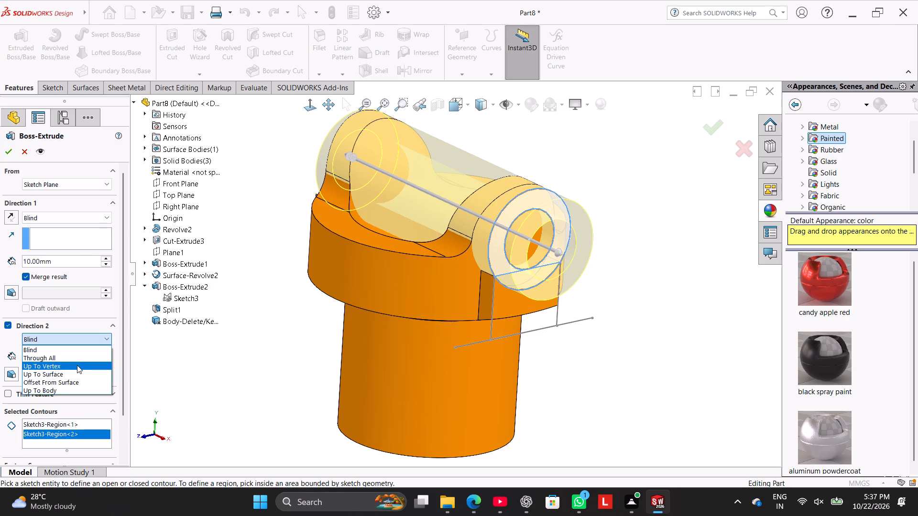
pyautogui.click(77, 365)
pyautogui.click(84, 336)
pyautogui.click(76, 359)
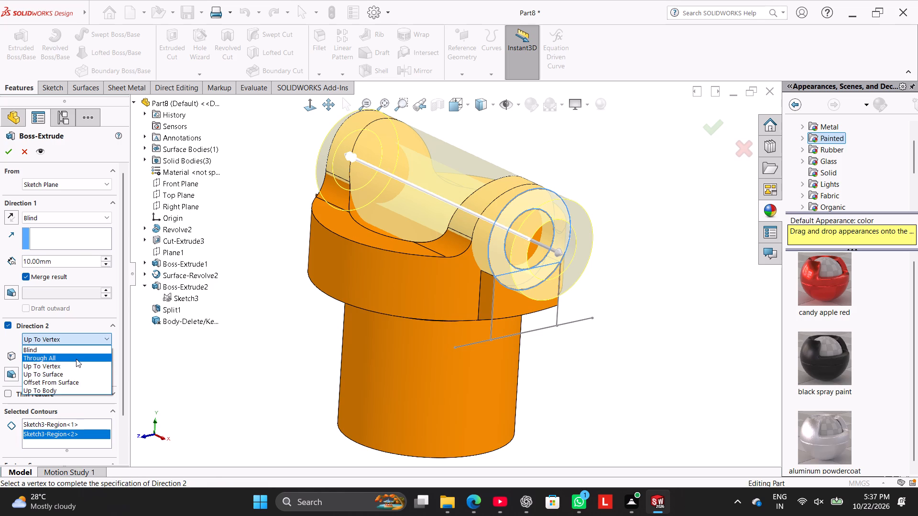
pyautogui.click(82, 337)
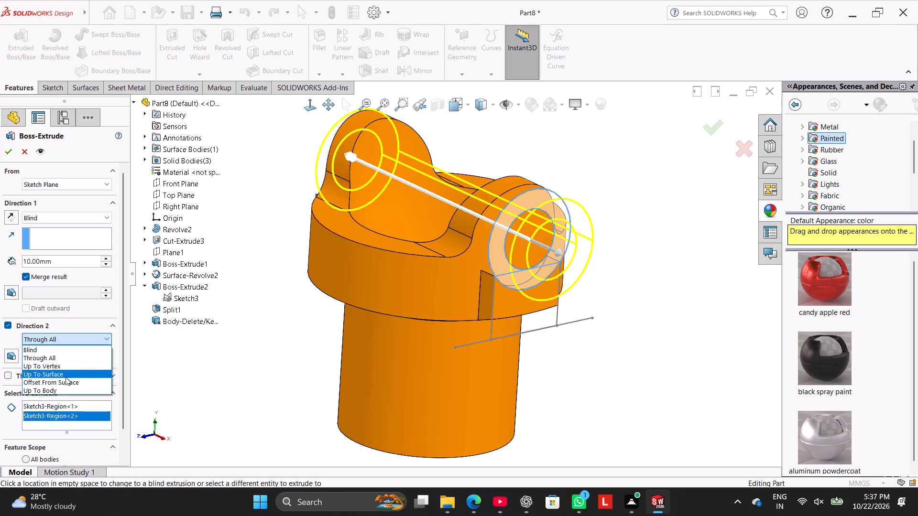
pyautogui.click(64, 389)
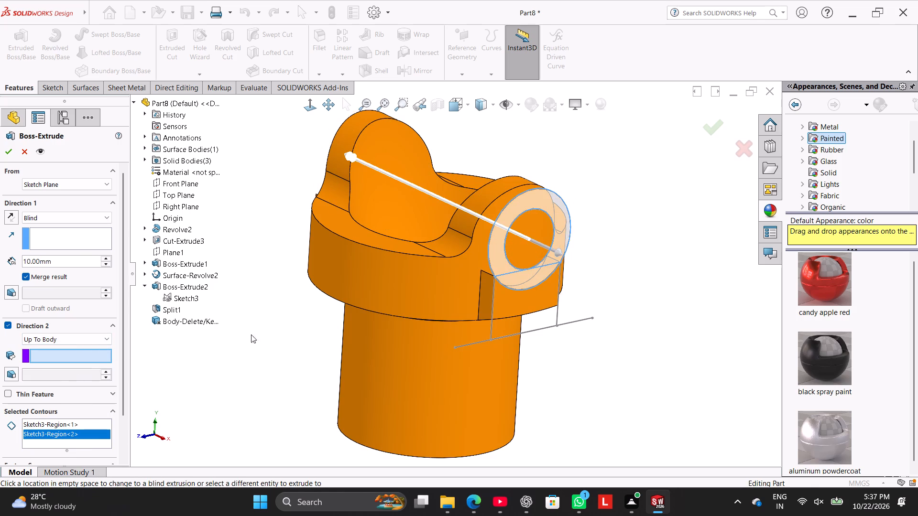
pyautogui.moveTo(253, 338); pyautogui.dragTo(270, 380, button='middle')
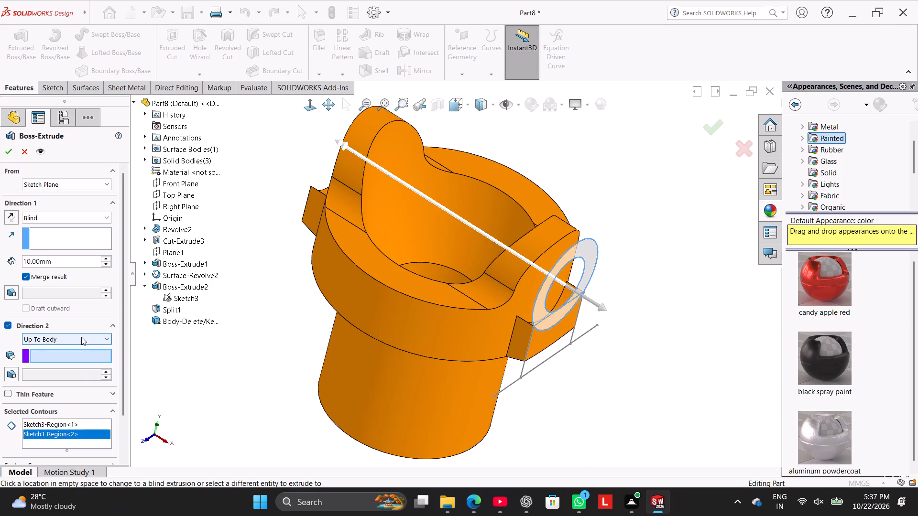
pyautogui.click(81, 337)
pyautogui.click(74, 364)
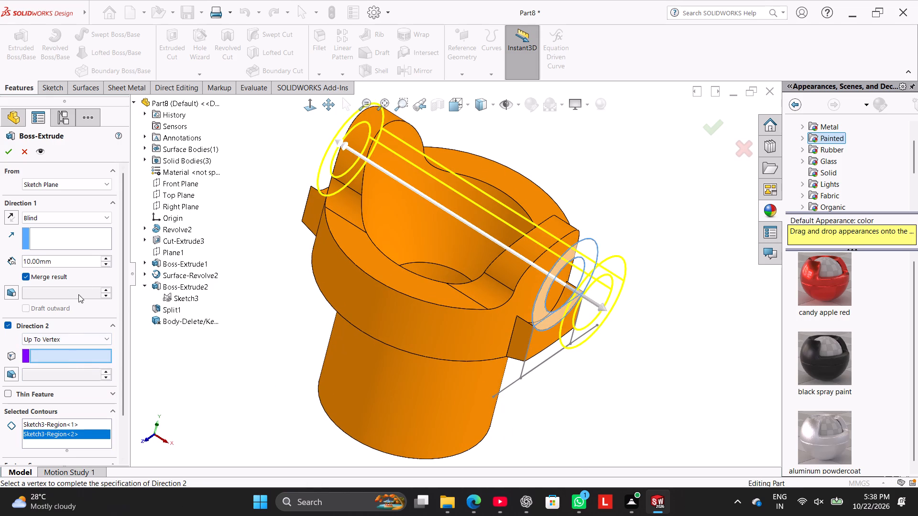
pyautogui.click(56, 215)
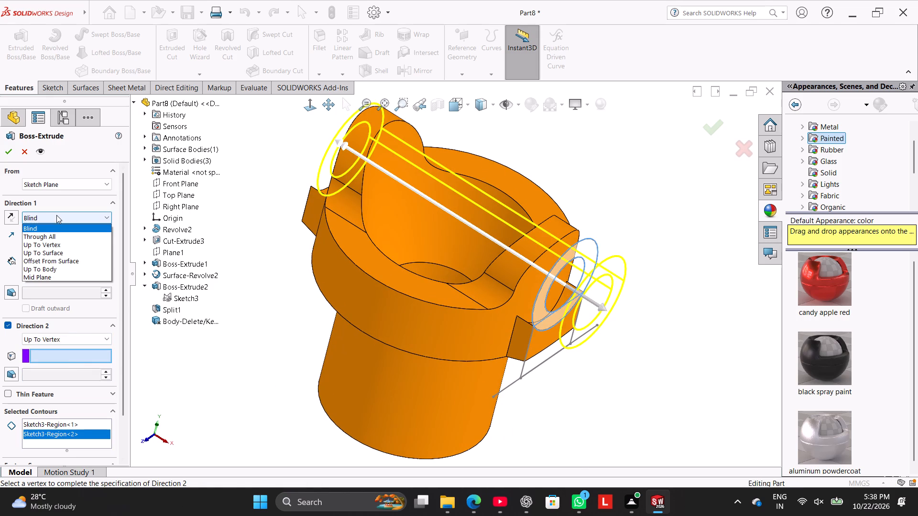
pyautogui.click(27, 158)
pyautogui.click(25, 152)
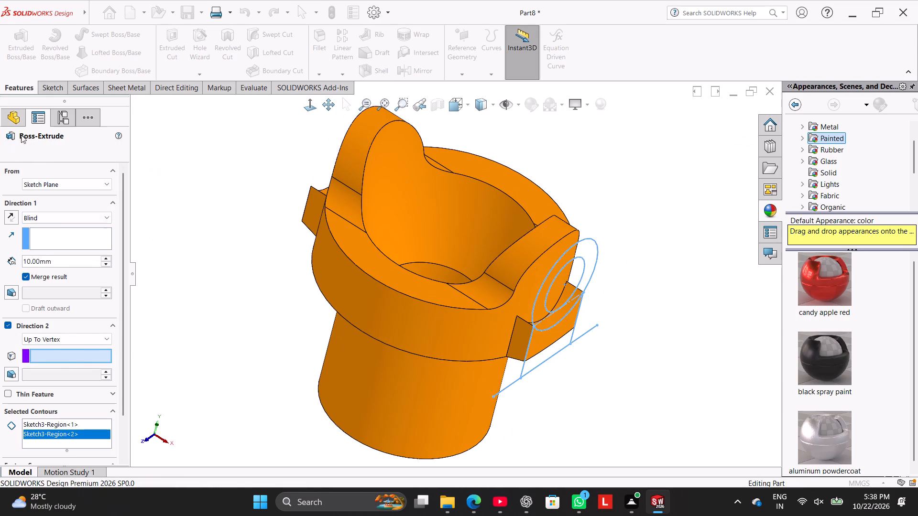
# Start a new Boss-Extrude of Sketch3 with both ring regions as its contours.
pyautogui.click(20, 24)
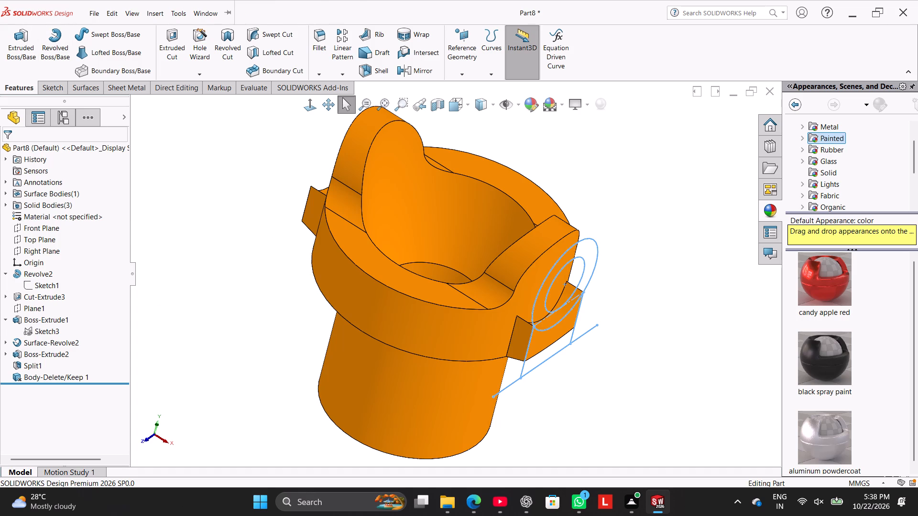
pyautogui.click(23, 61)
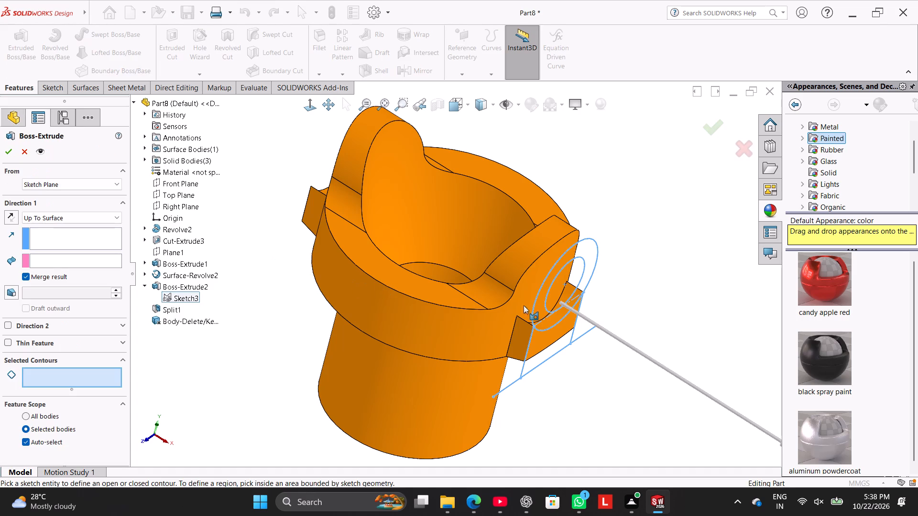
pyautogui.click(539, 313)
pyautogui.click(546, 324)
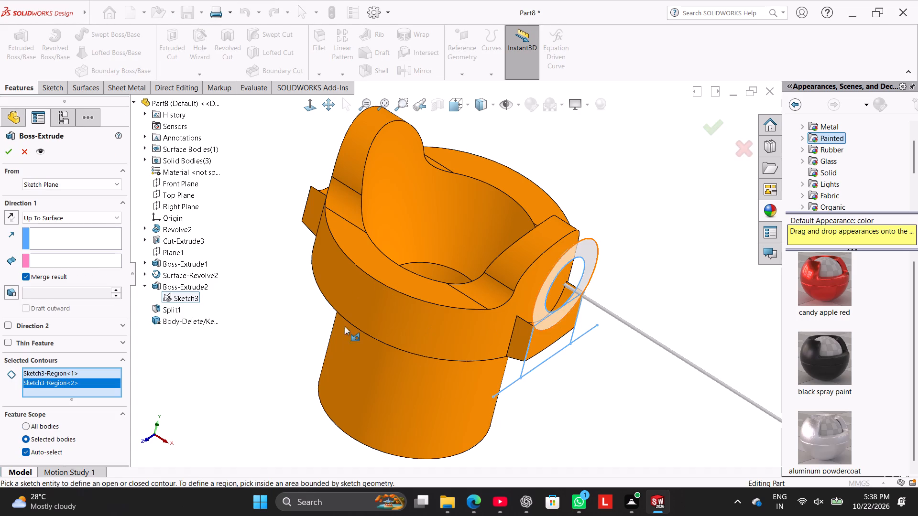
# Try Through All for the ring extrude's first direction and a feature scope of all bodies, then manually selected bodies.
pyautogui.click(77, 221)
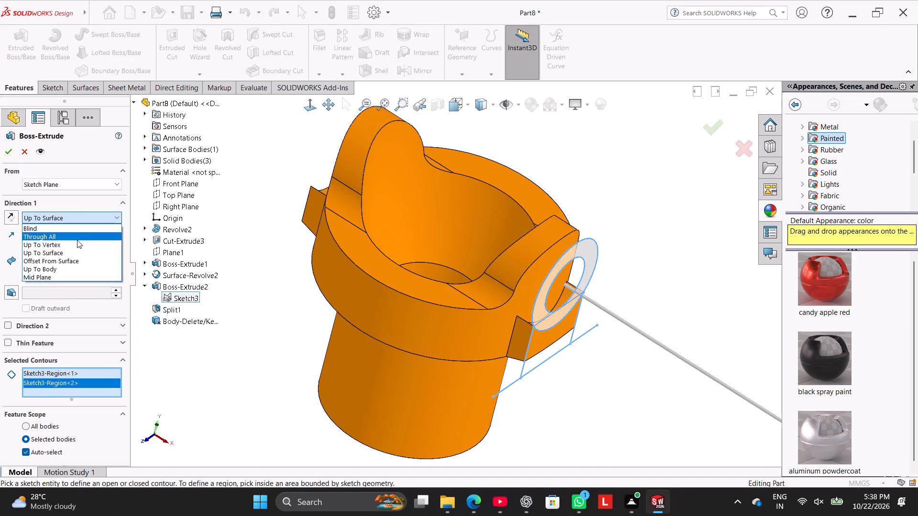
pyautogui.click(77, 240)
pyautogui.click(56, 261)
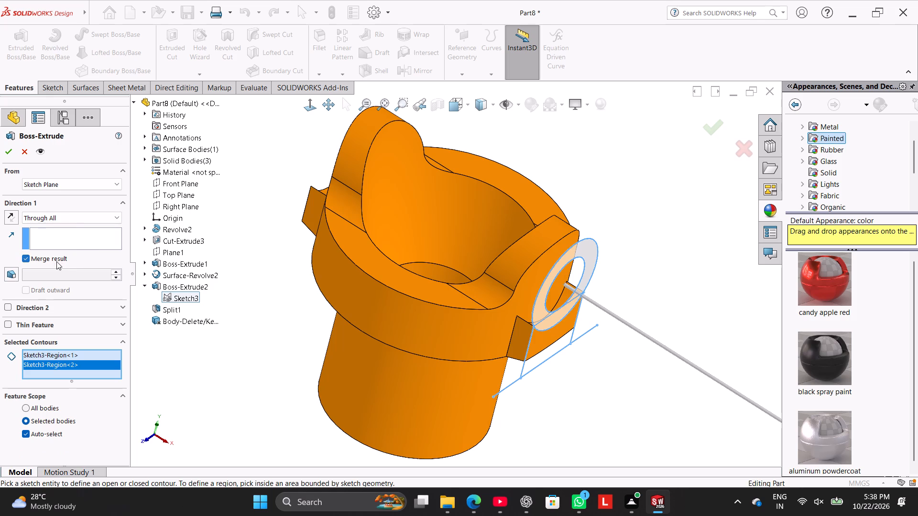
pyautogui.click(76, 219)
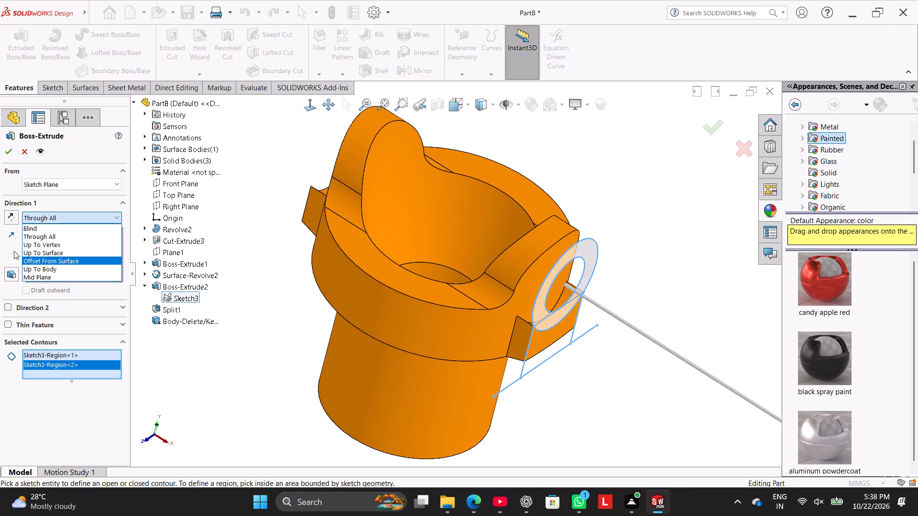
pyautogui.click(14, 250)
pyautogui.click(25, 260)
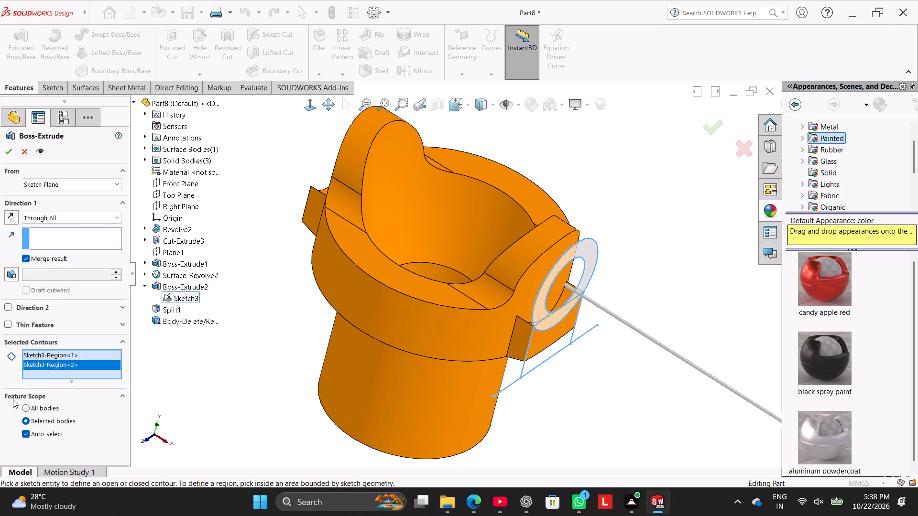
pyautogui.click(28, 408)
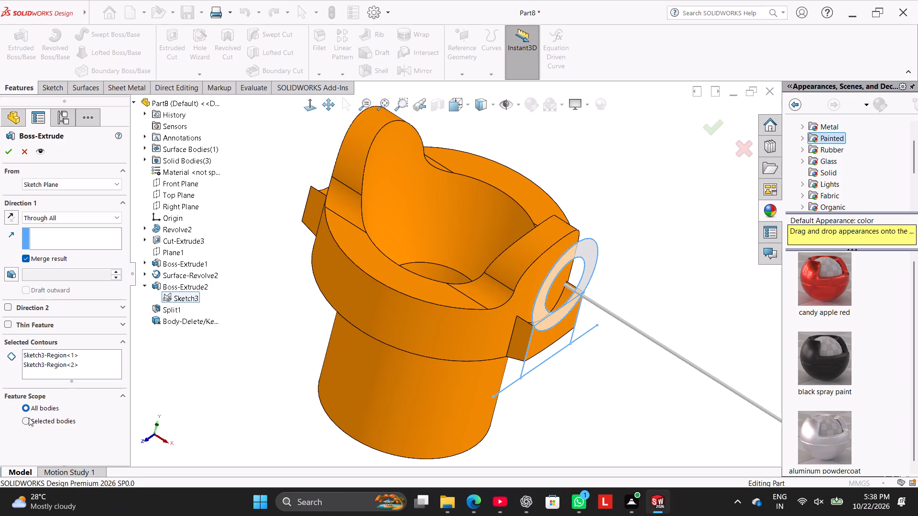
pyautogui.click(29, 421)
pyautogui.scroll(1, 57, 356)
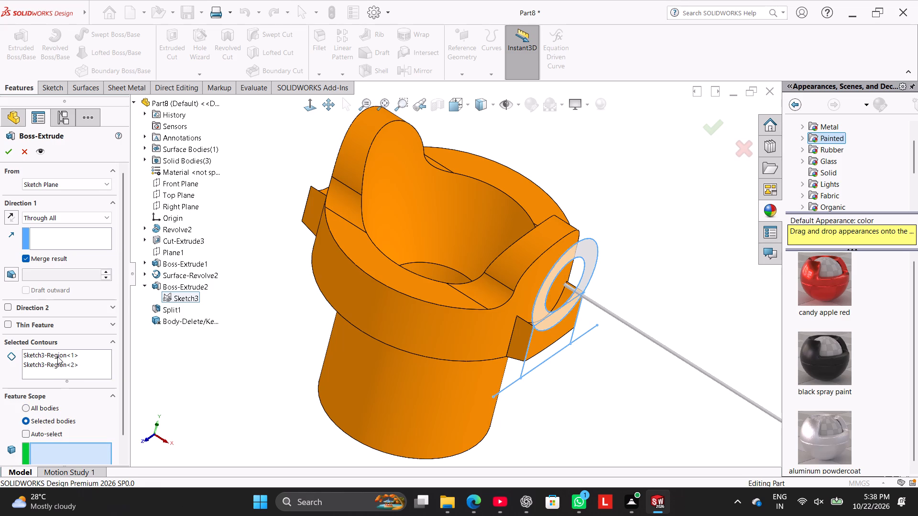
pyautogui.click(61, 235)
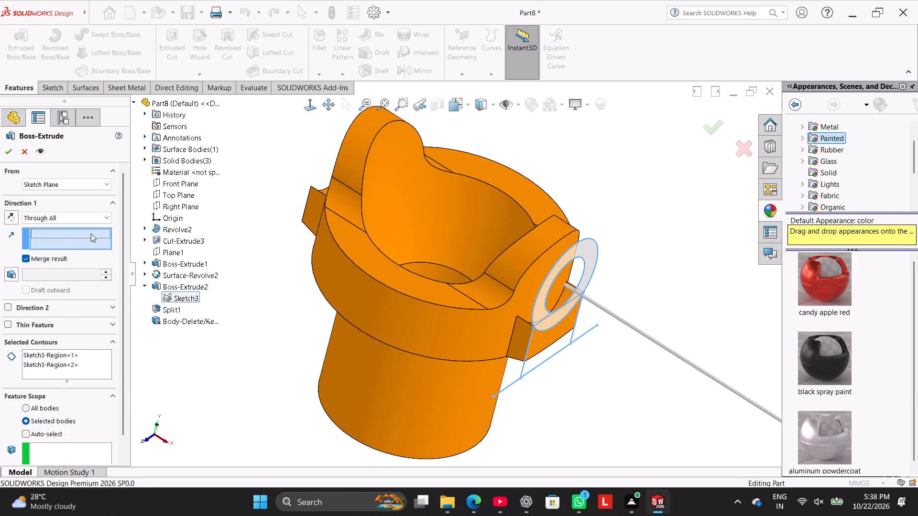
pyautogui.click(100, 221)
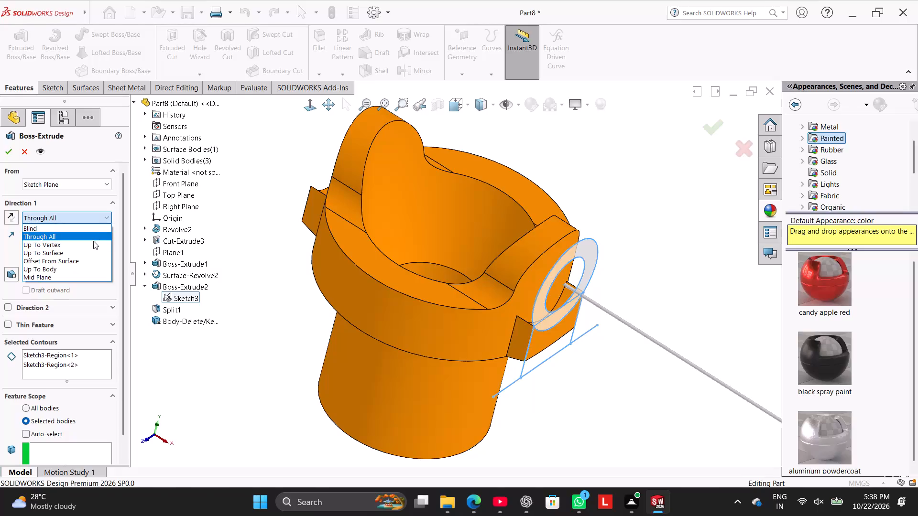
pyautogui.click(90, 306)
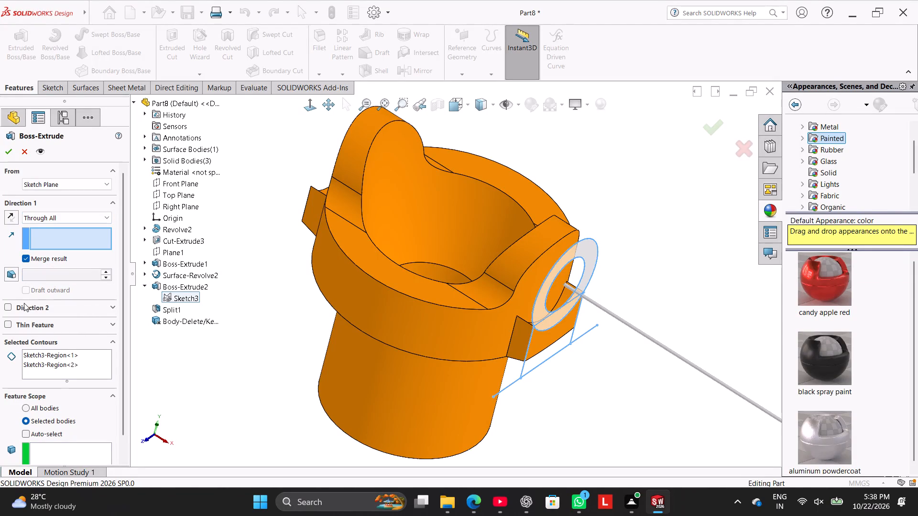
# Add a second direction to the ring extrude, ending Up To Surface at the collar's outer face.
pyautogui.click(19, 307)
pyautogui.click(47, 321)
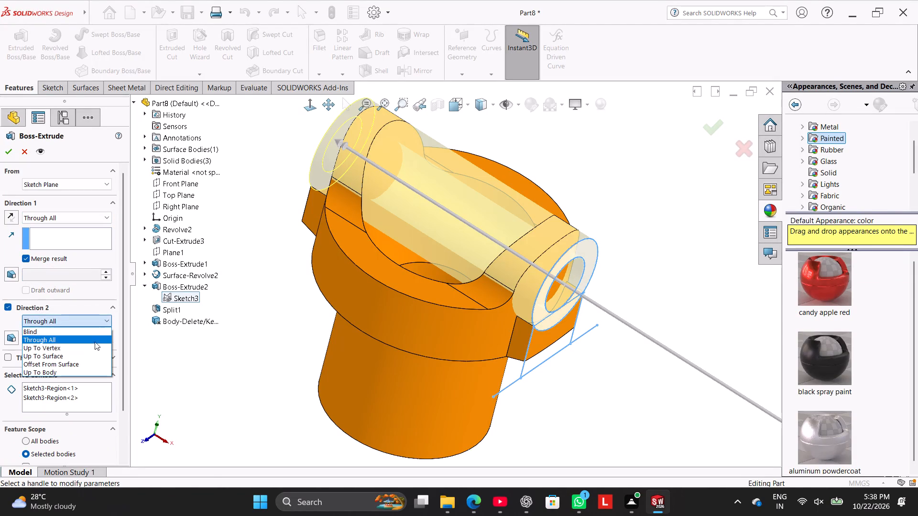
pyautogui.click(191, 366)
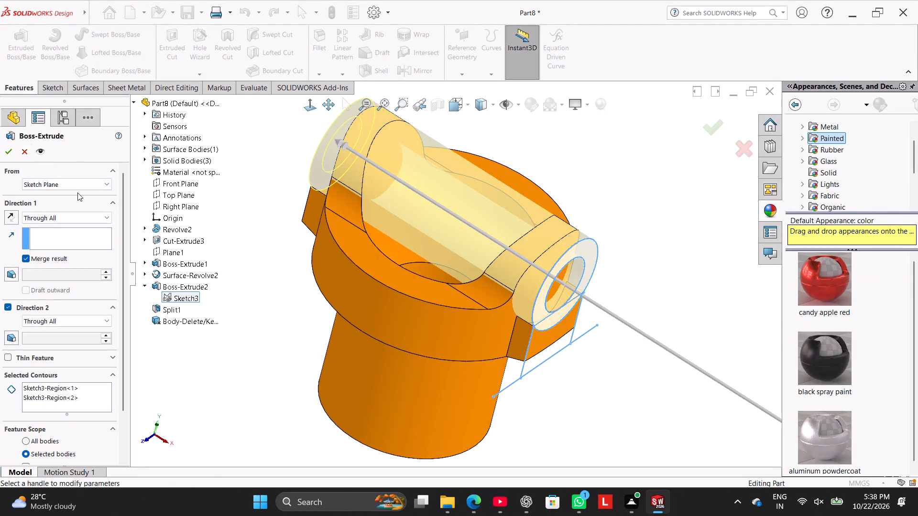
pyautogui.moveTo(237, 339); pyautogui.dragTo(230, 356, button='middle')
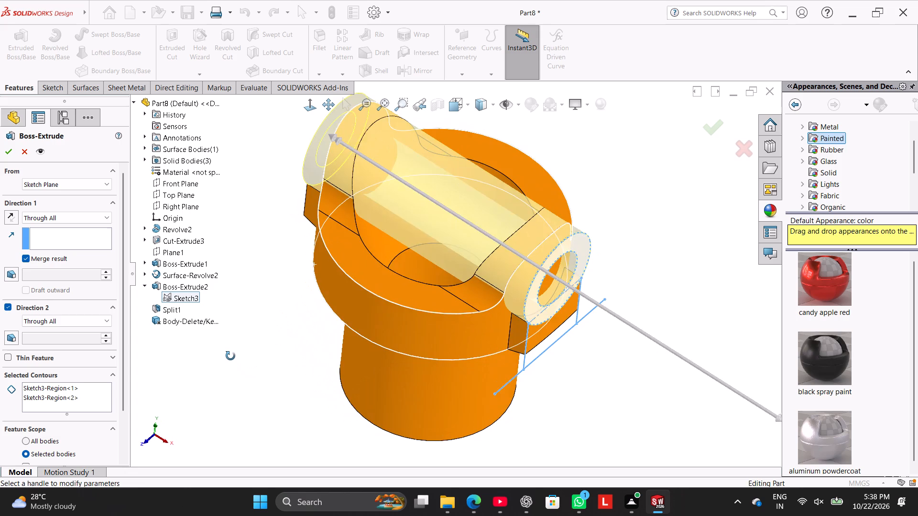
pyautogui.moveTo(230, 356); pyautogui.dragTo(232, 304, button='middle')
pyautogui.click(83, 326)
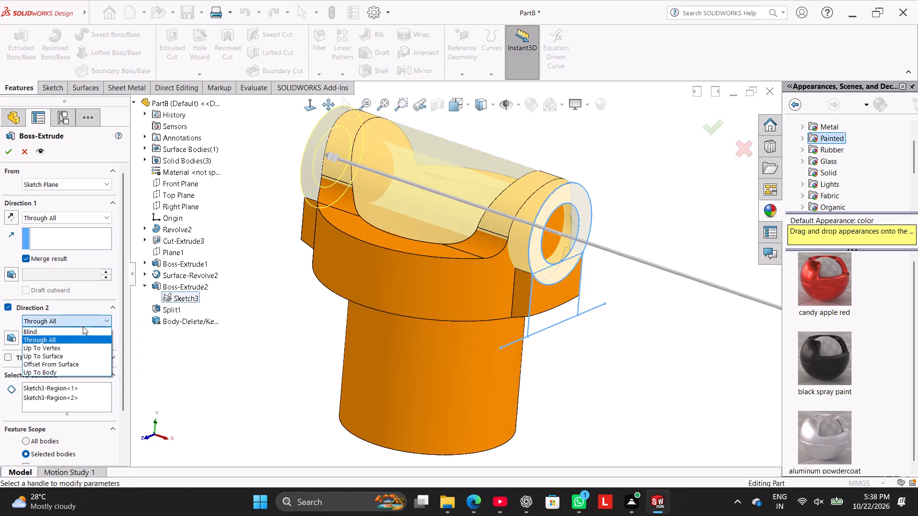
pyautogui.click(77, 354)
pyautogui.click(514, 245)
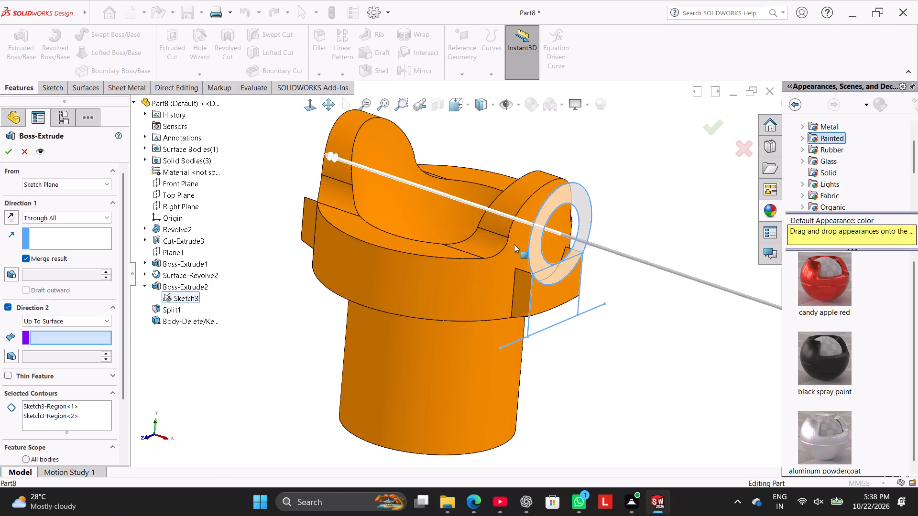
pyautogui.moveTo(269, 342); pyautogui.dragTo(276, 403, button='middle')
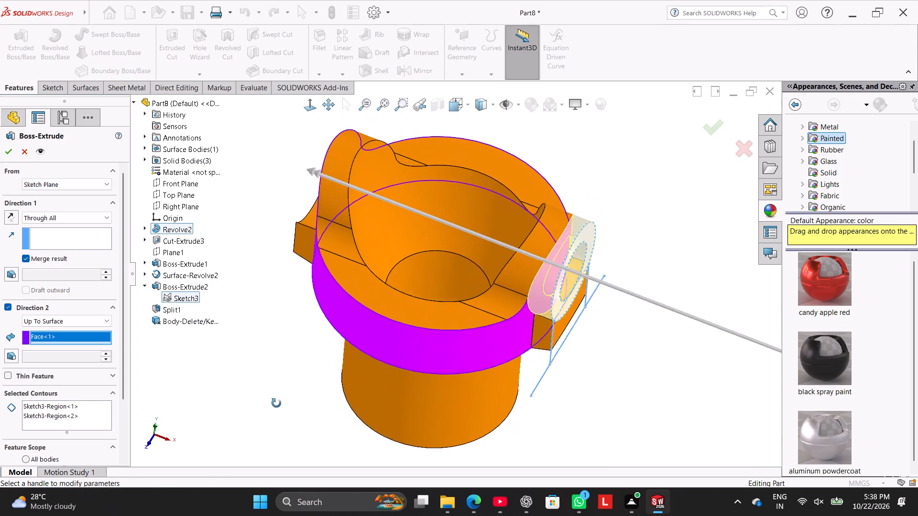
pyautogui.moveTo(276, 403); pyautogui.dragTo(263, 336, button='middle')
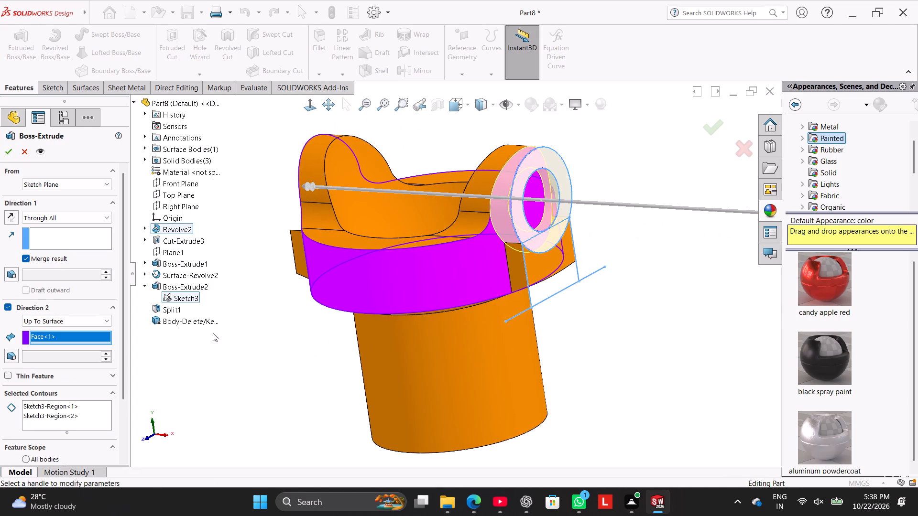
# Set the ring extrude's first direction to Blind with a 10 mm depth and try to accept it.
pyautogui.click(92, 219)
pyautogui.click(91, 229)
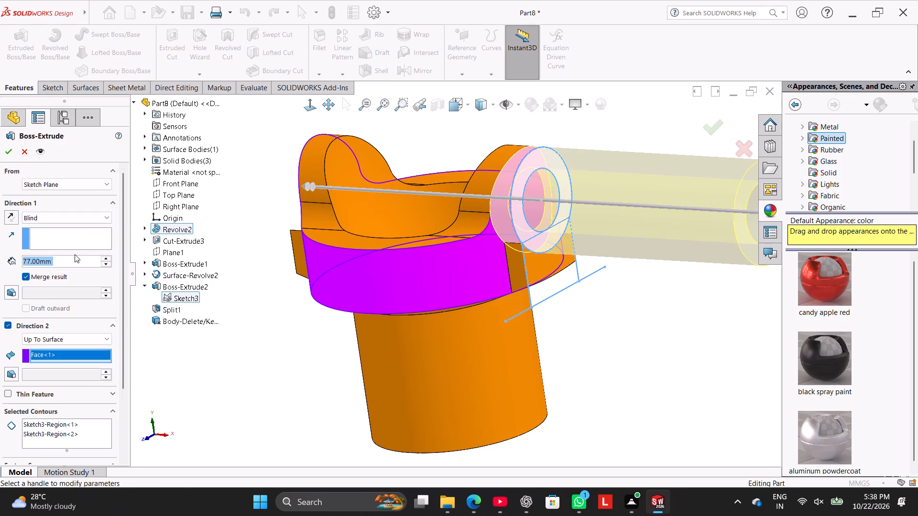
pyautogui.write('10')
pyautogui.press('Return')
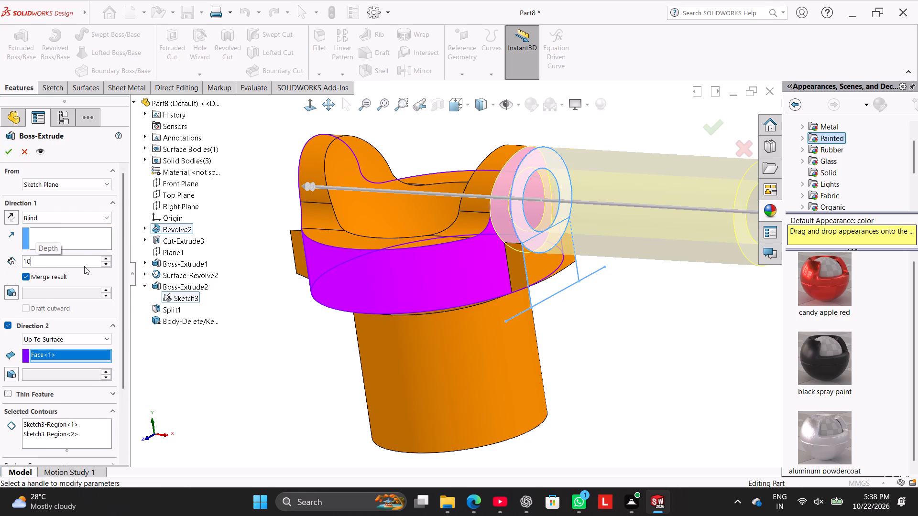
pyautogui.click(7, 154)
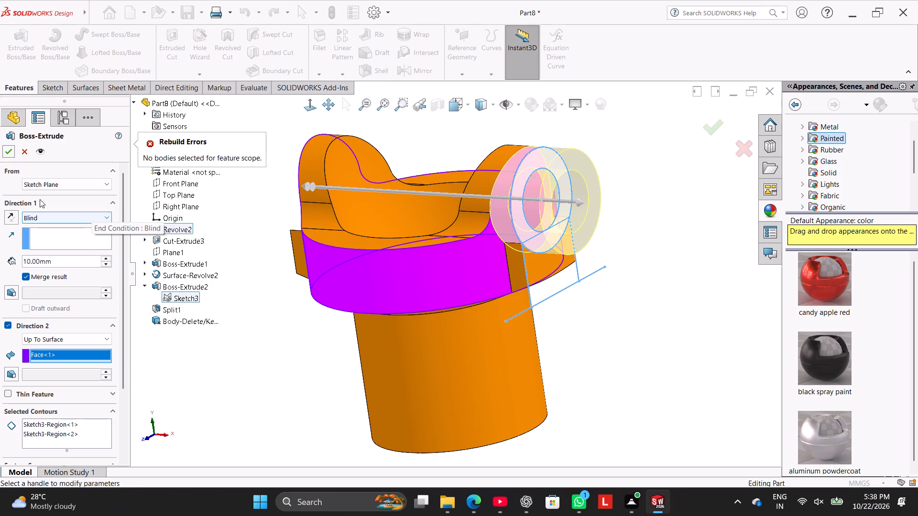
pyautogui.click(7, 154)
pyautogui.click(7, 154)
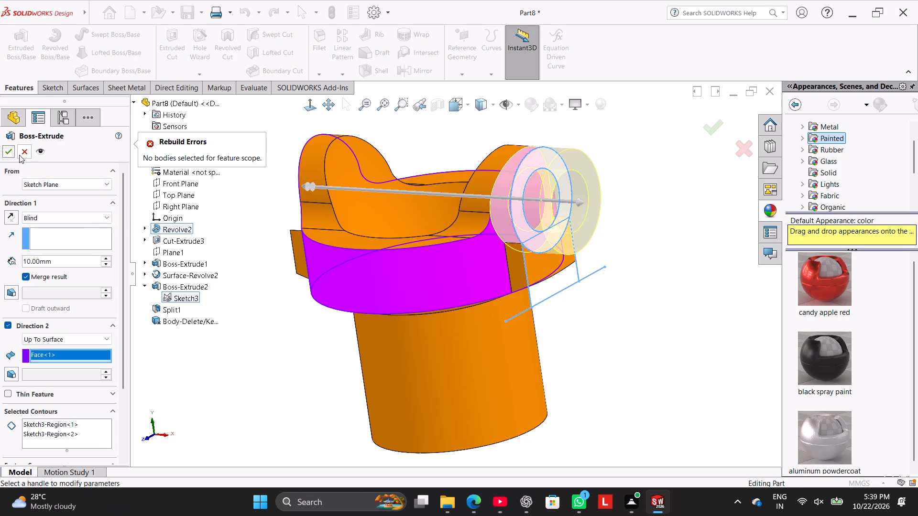
# Enable automatic body selection in the feature scope and complete the ring extrude.
pyautogui.moveTo(290, 372); pyautogui.dragTo(328, 389, button='middle')
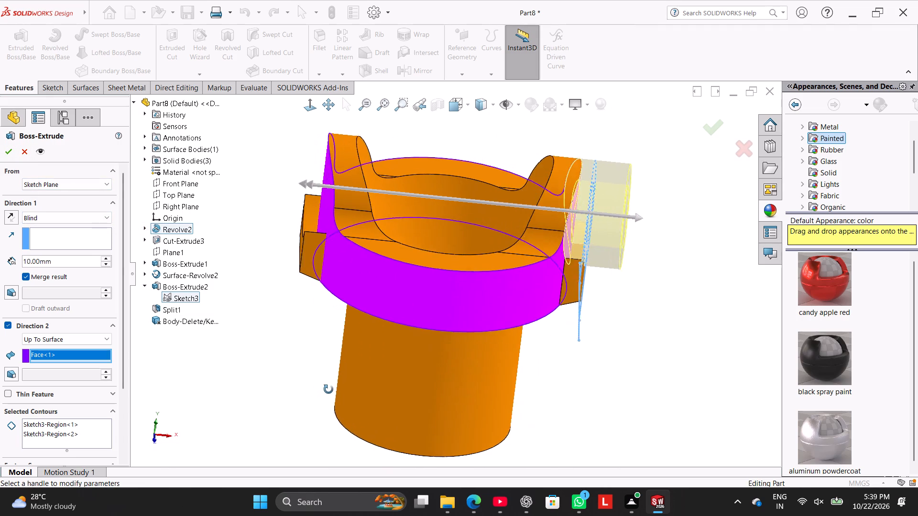
pyautogui.moveTo(328, 389); pyautogui.dragTo(311, 353, button='middle')
pyautogui.moveTo(126, 337); pyautogui.dragTo(126, 338)
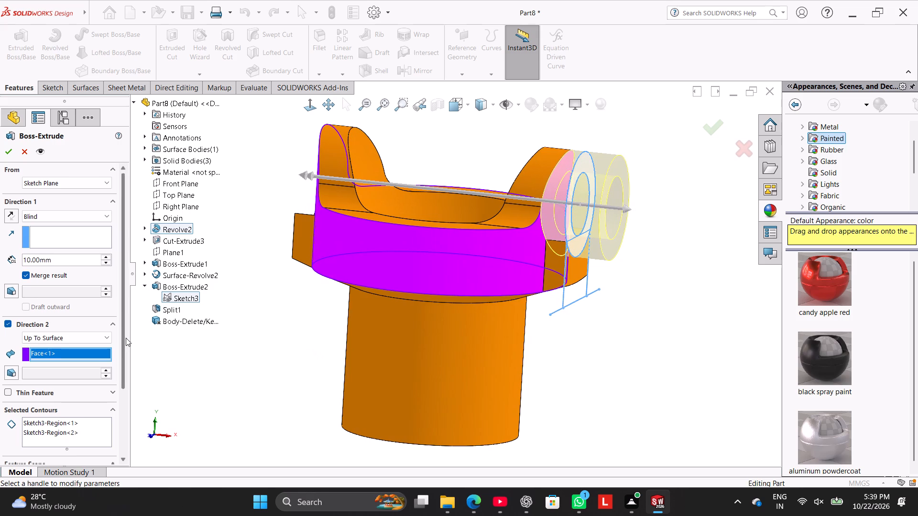
pyautogui.moveTo(126, 338); pyautogui.dragTo(135, 412)
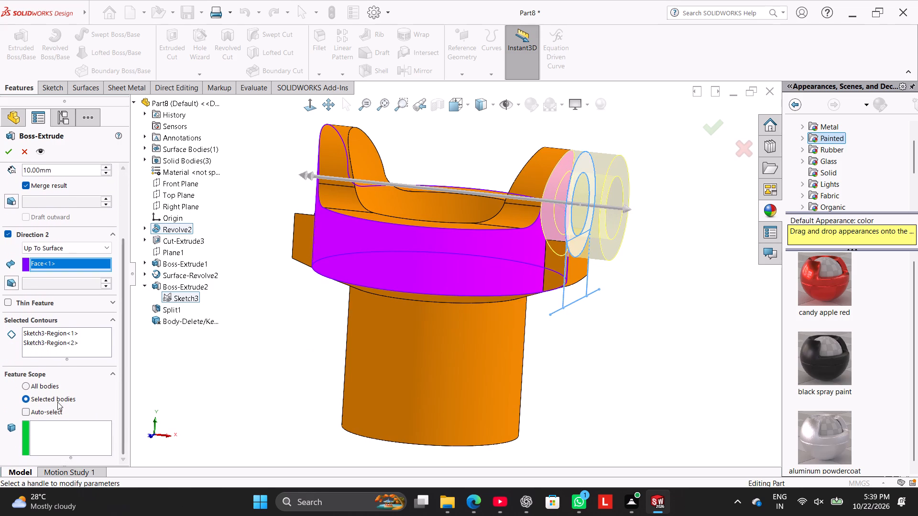
pyautogui.click(53, 409)
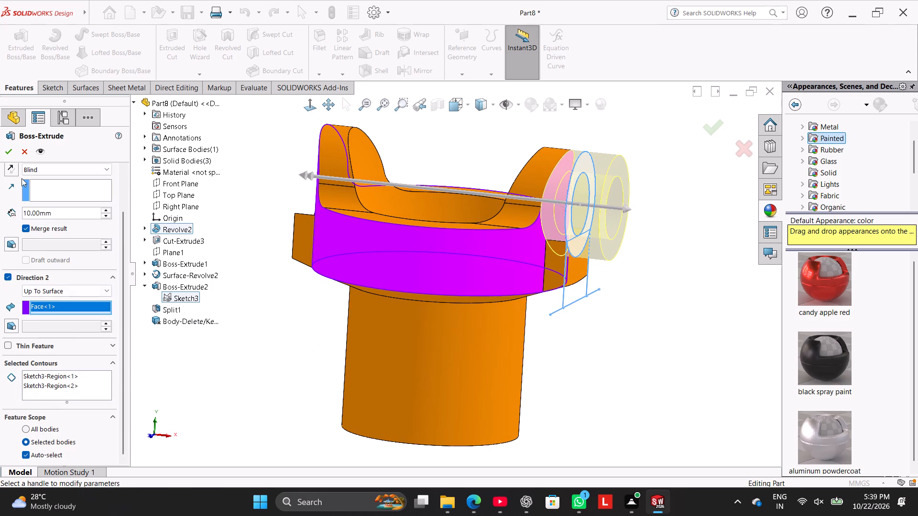
pyautogui.click(8, 148)
# Mirror the new ring boss extrude about the Right Plane.
pyautogui.moveTo(219, 321); pyautogui.dragTo(228, 346, button='middle')
pyautogui.click(228, 347)
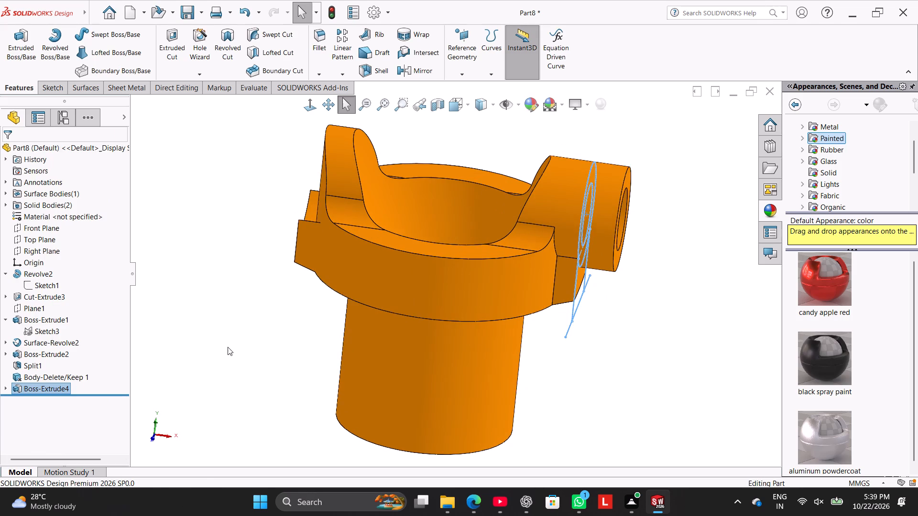
pyautogui.moveTo(229, 344); pyautogui.dragTo(322, 252, button='right')
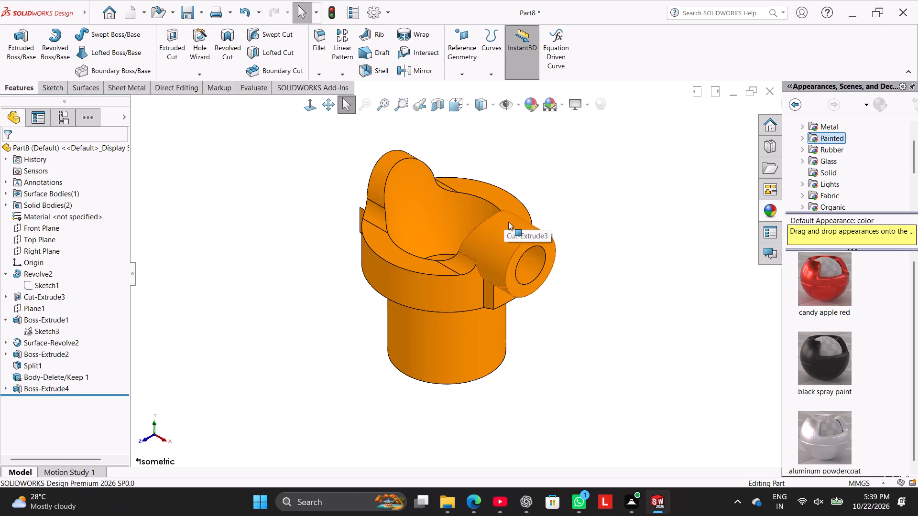
pyautogui.keyDown('ctrl'); pyautogui.click(33, 386); pyautogui.keyUp('ctrl')
pyautogui.keyDown('ctrl'); pyautogui.click(56, 249); pyautogui.keyUp('ctrl')
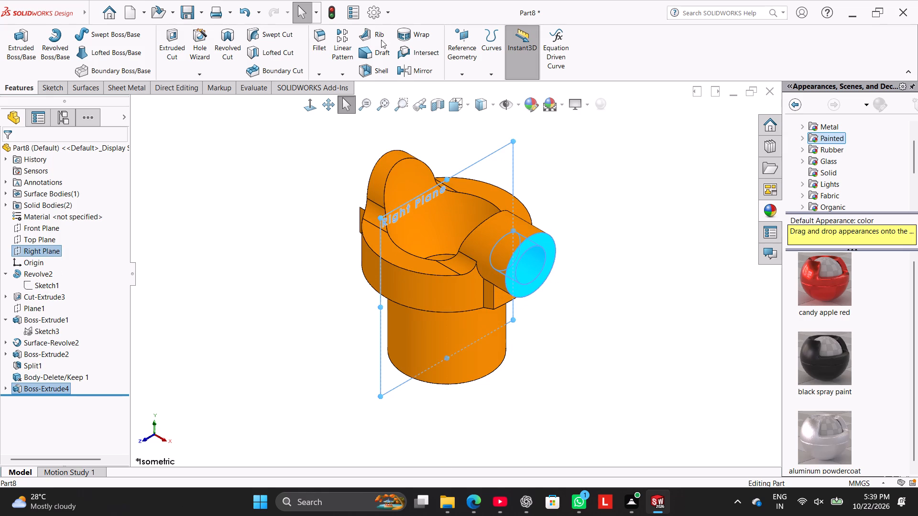
pyautogui.click(413, 72)
pyautogui.click(11, 149)
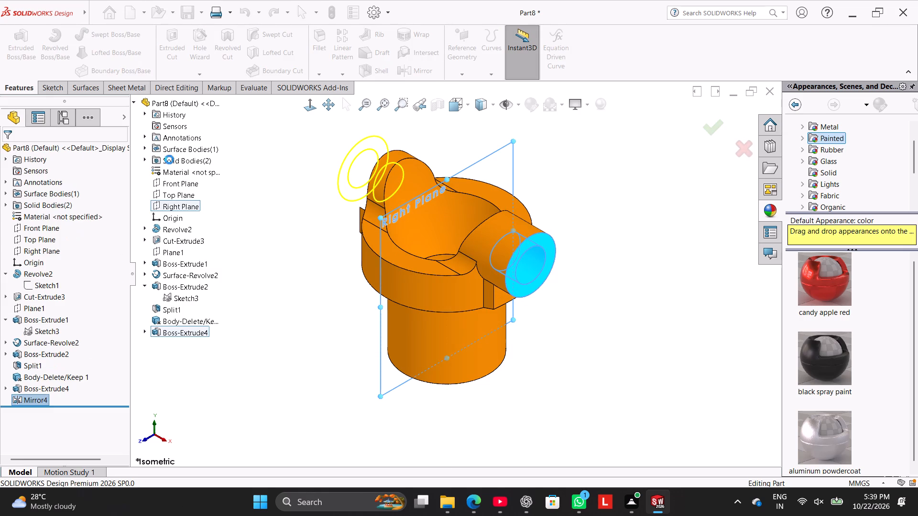
pyautogui.click(243, 178)
# Cut the inner circle contour of Sketch3 Through All to open the bore through the ring bosses.
pyautogui.moveTo(263, 203); pyautogui.dragTo(298, 301, button='middle')
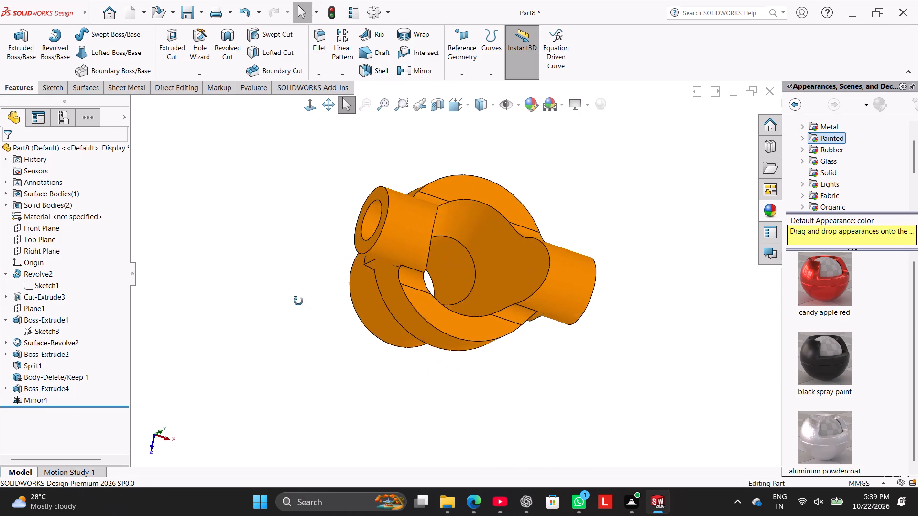
pyautogui.moveTo(298, 301); pyautogui.dragTo(227, 201, button='middle')
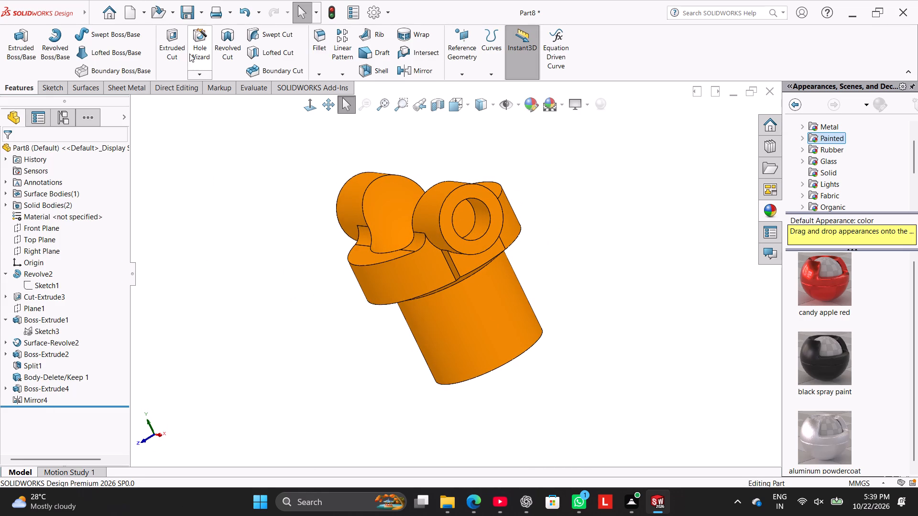
pyautogui.click(177, 47)
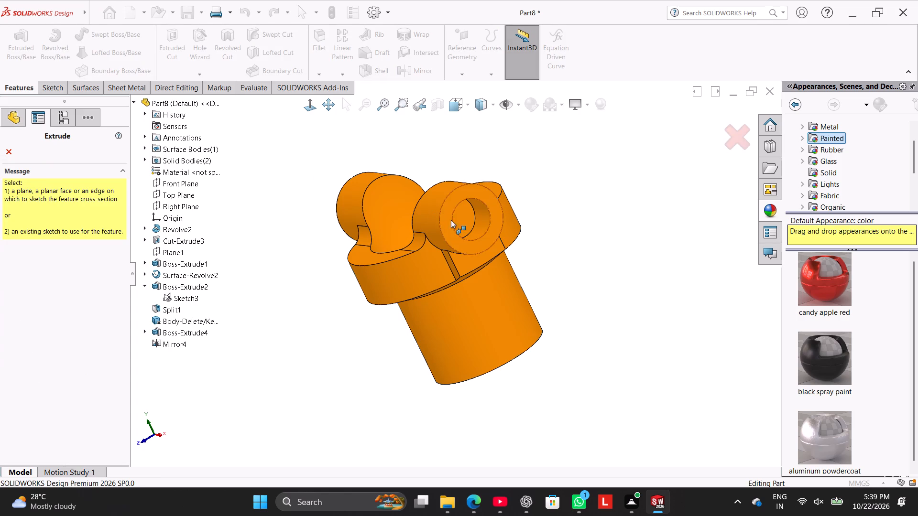
pyautogui.click(147, 330)
pyautogui.click(176, 340)
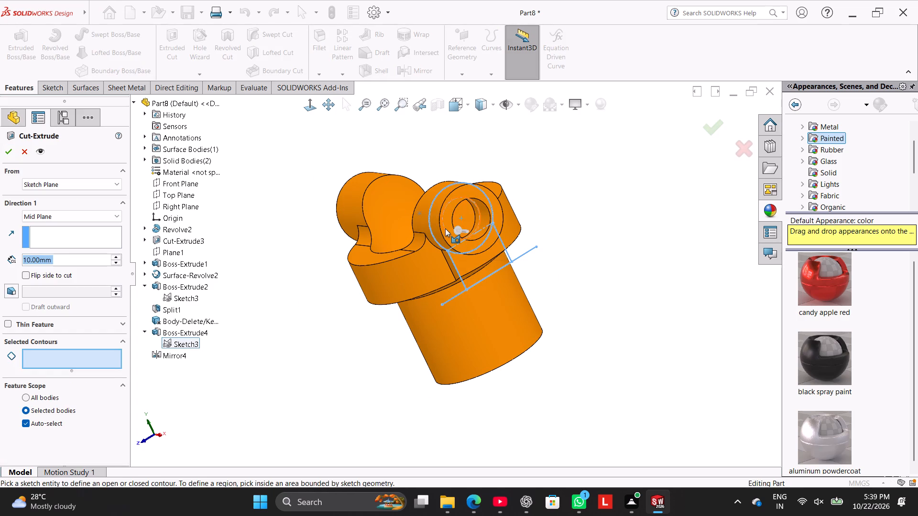
pyautogui.click(445, 228)
pyautogui.click(53, 219)
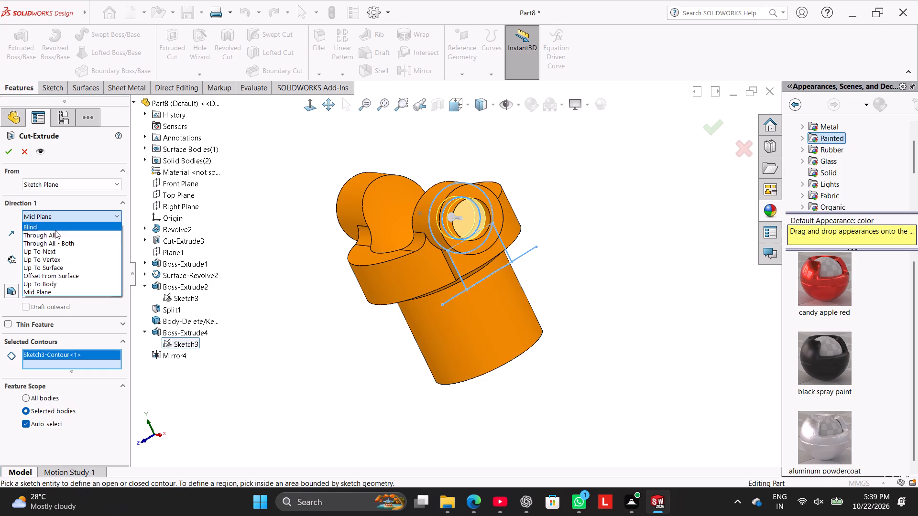
pyautogui.click(58, 234)
pyautogui.click(10, 151)
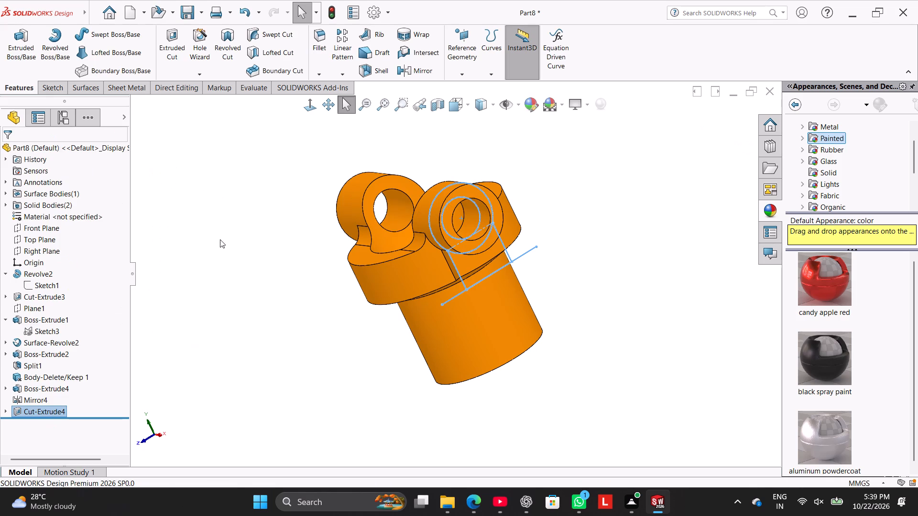
# Combine the main body and the separate side block into one solid with the Add operation.
pyautogui.moveTo(214, 258); pyautogui.dragTo(309, 204, button='right')
pyautogui.click(220, 254)
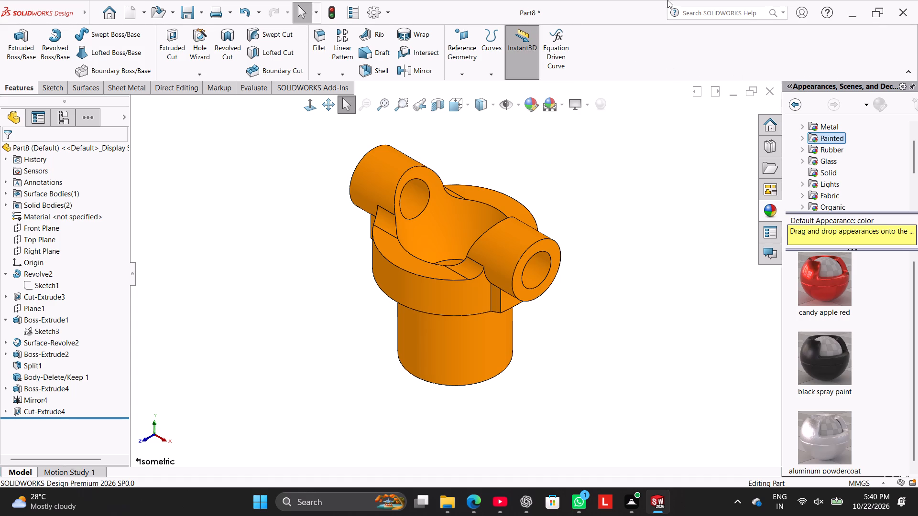
pyautogui.click(181, 89)
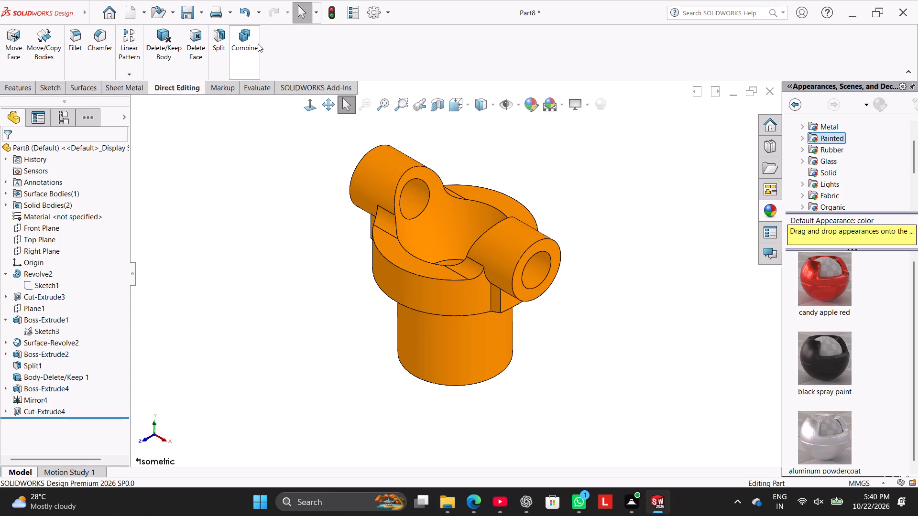
pyautogui.click(244, 37)
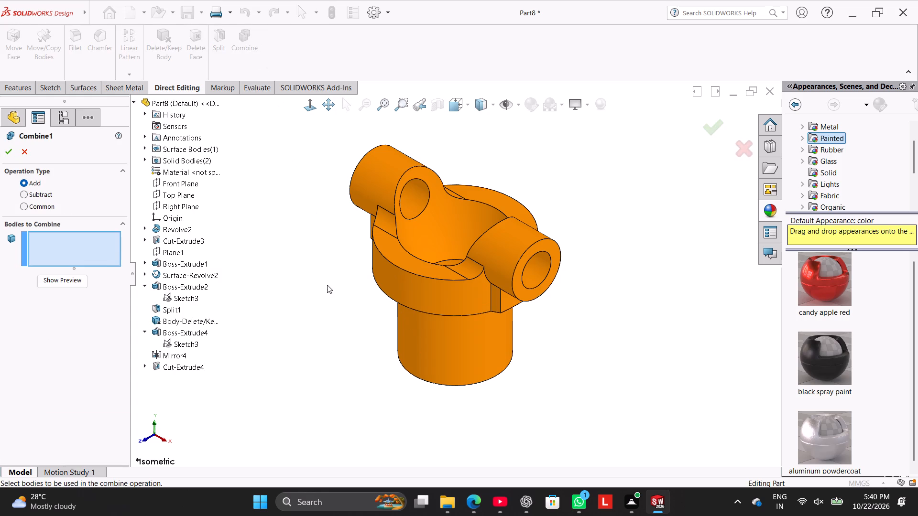
pyautogui.click(434, 332)
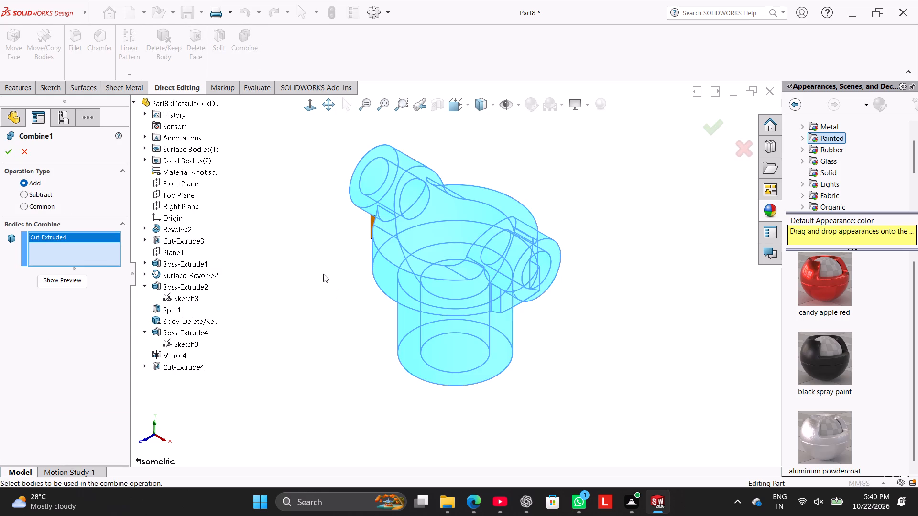
pyautogui.moveTo(335, 279); pyautogui.dragTo(383, 324, button='middle')
pyautogui.scroll(-1, 383, 324)
pyautogui.click(398, 220)
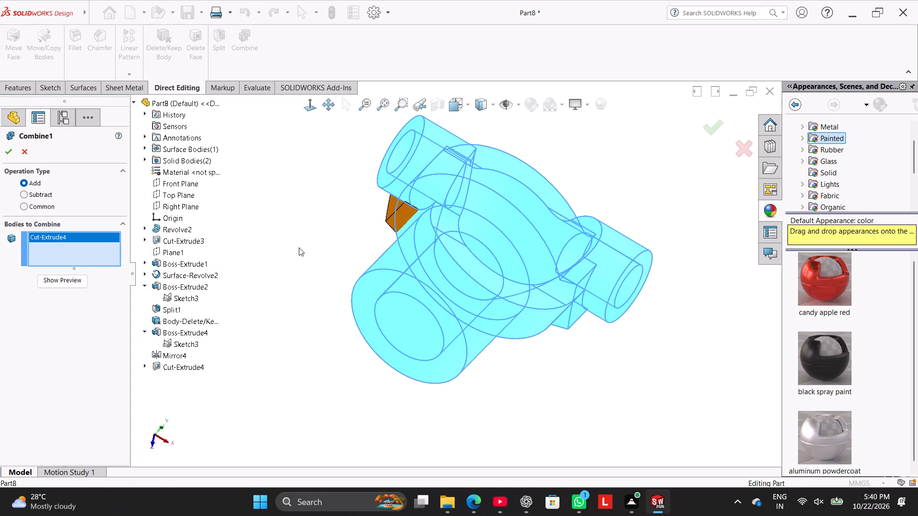
pyautogui.click(8, 152)
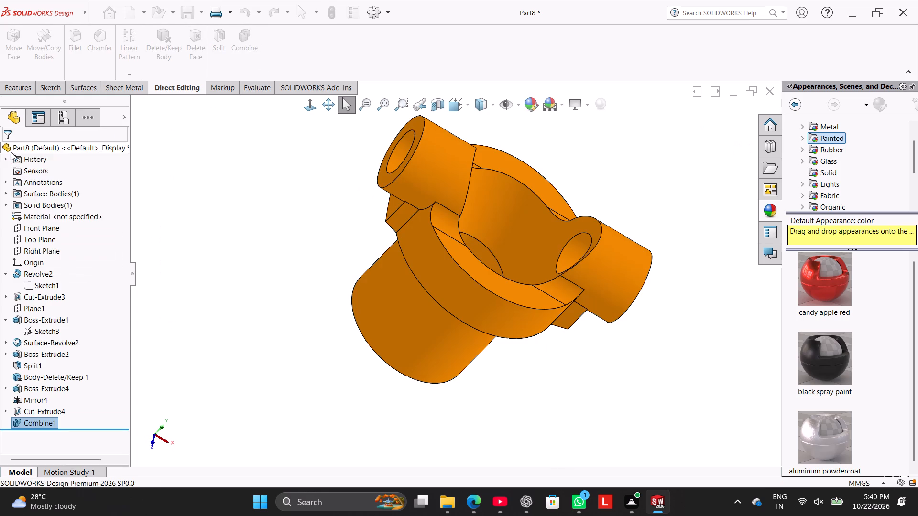
# Start a sketch on the Right Plane and convert the silhouette edges of the collar side, tapered underside and lower cylinder.
pyautogui.moveTo(319, 262); pyautogui.dragTo(360, 198, button='right')
pyautogui.click(254, 246)
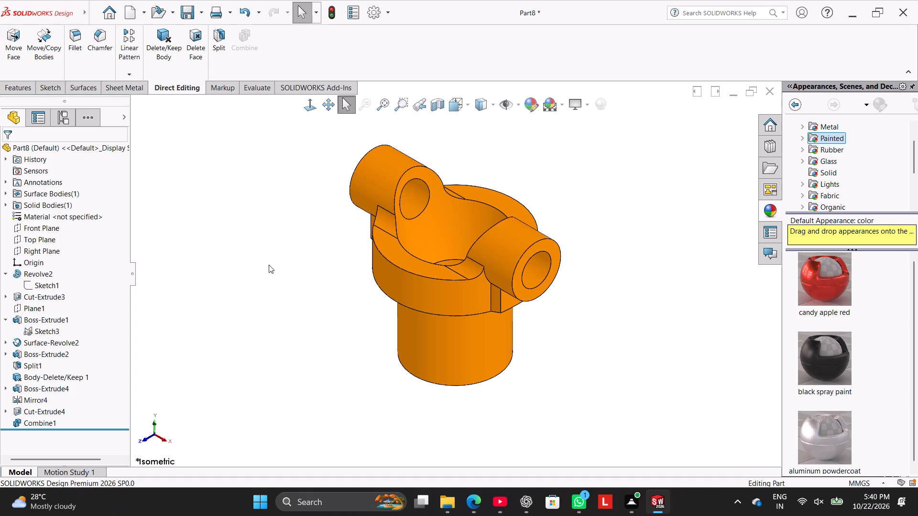
pyautogui.moveTo(263, 289); pyautogui.dragTo(316, 249, button='right')
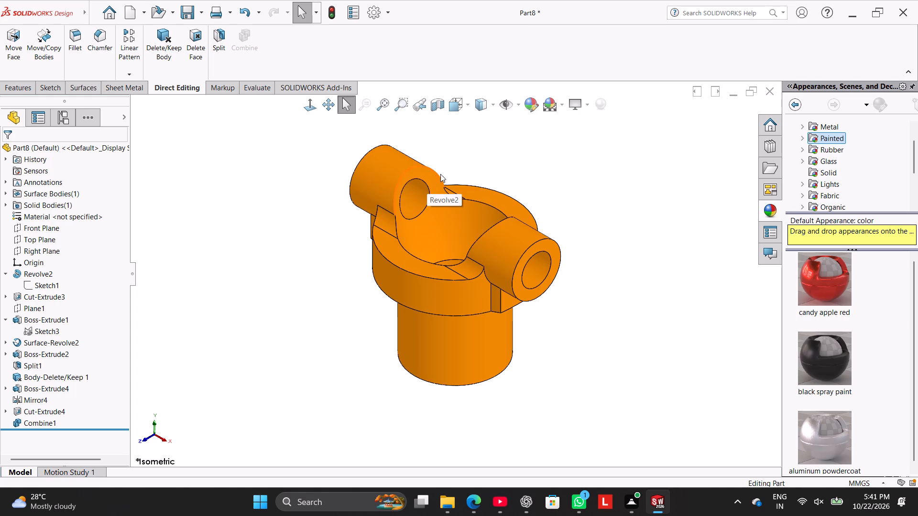
pyautogui.click(46, 248)
pyautogui.click(55, 234)
pyautogui.click(178, 223)
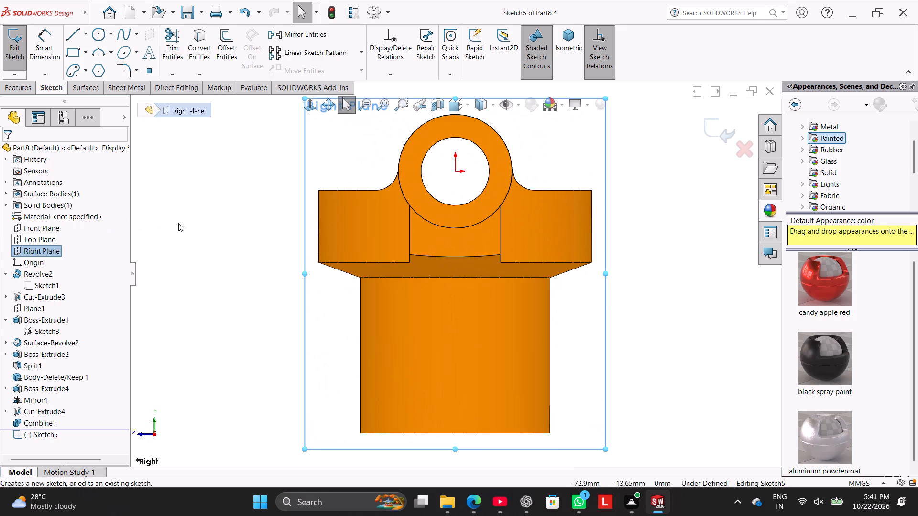
pyautogui.scroll(3, 522, 214)
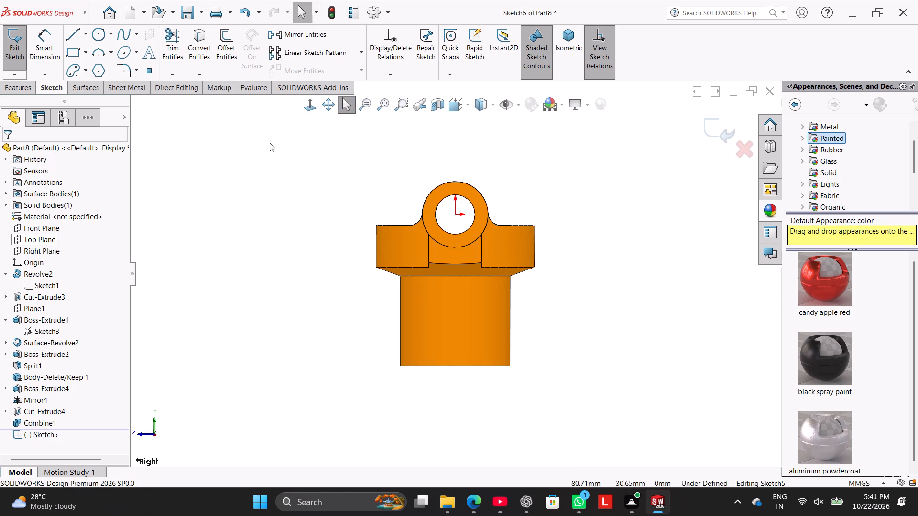
pyautogui.click(196, 38)
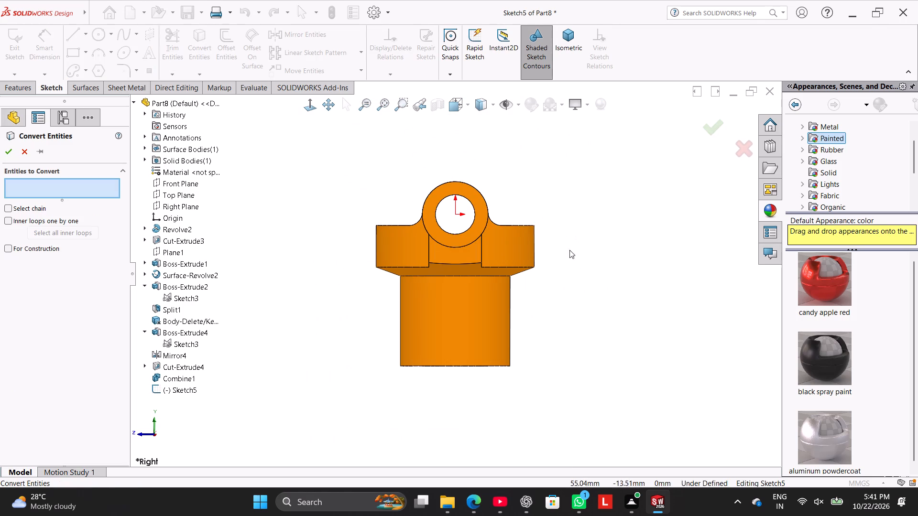
pyautogui.scroll(-1, 523, 264)
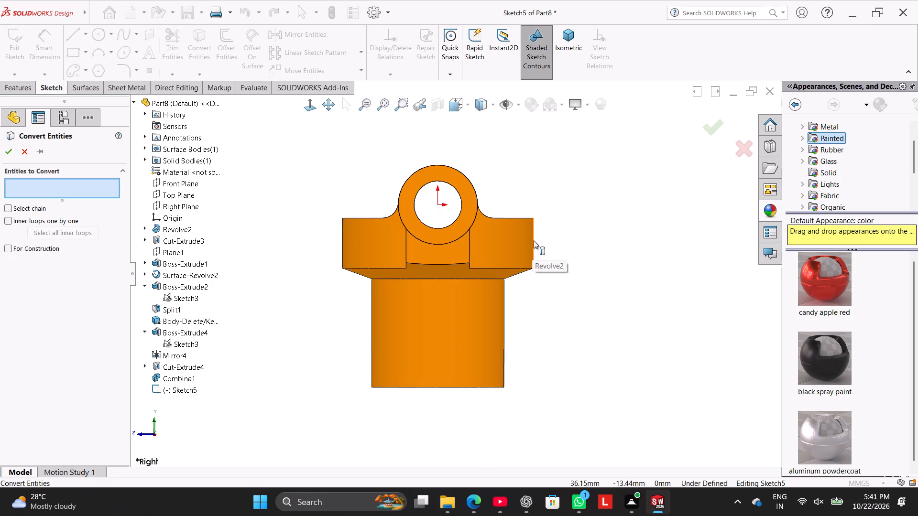
pyautogui.click(534, 240)
pyautogui.click(517, 275)
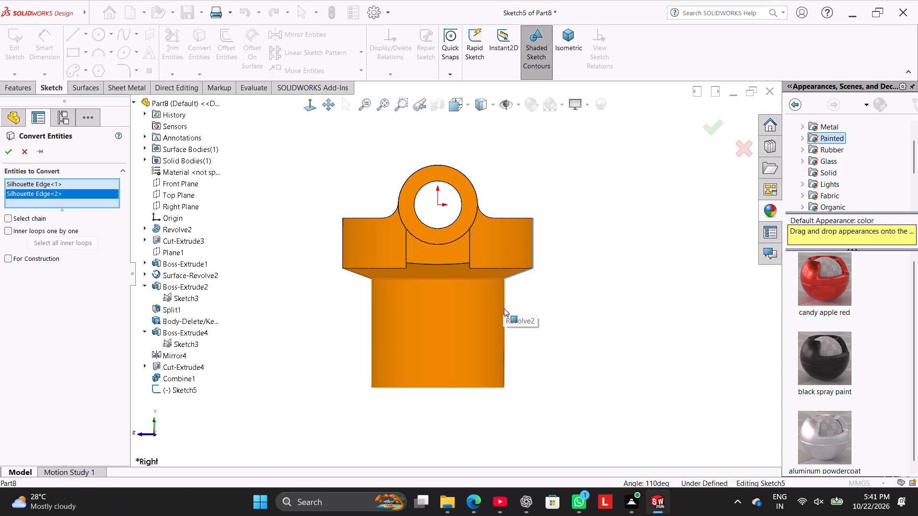
pyautogui.scroll(-4, 529, 297)
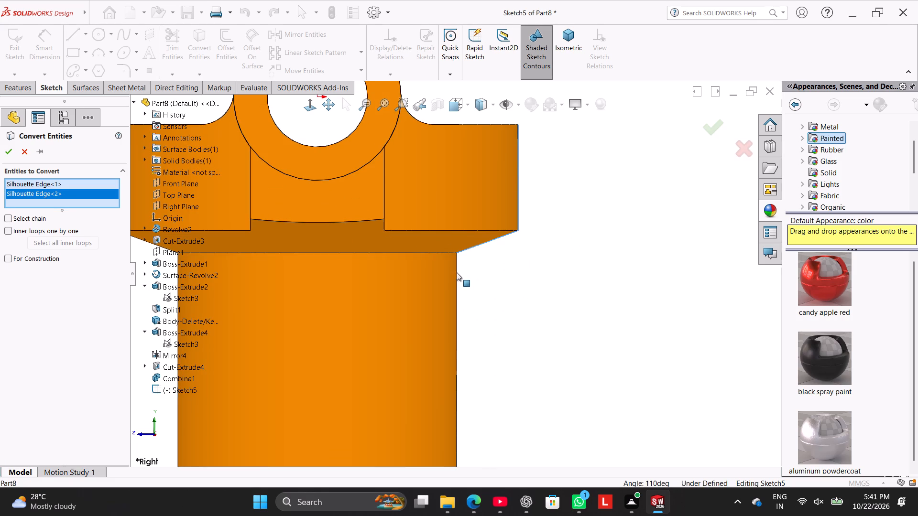
pyautogui.click(457, 279)
pyautogui.click(7, 151)
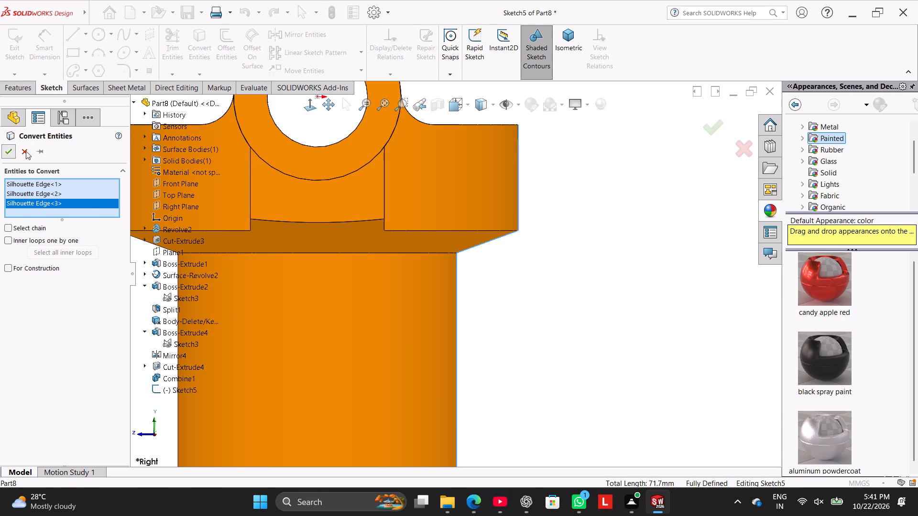
# Convert the collar's flat top edge beside the ring boss into the sketch.
pyautogui.scroll(3, 519, 278)
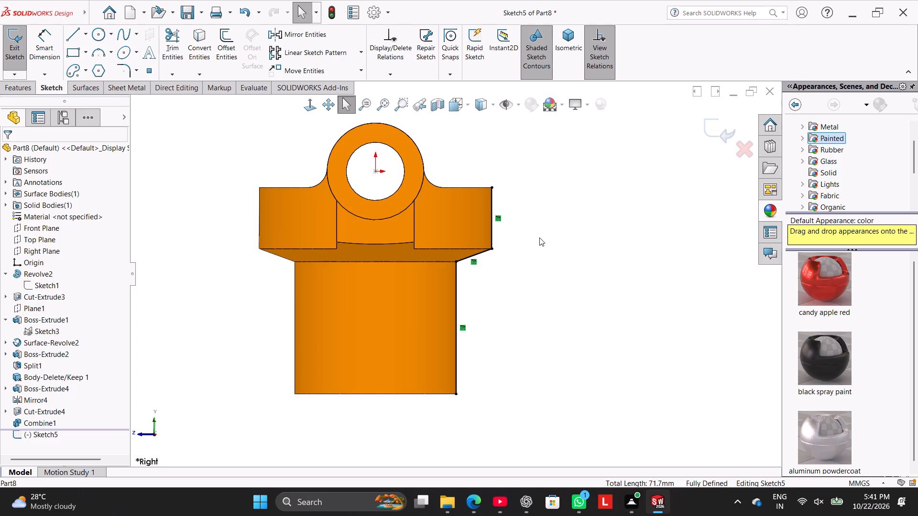
pyautogui.moveTo(199, 50); pyautogui.dragTo(205, 53)
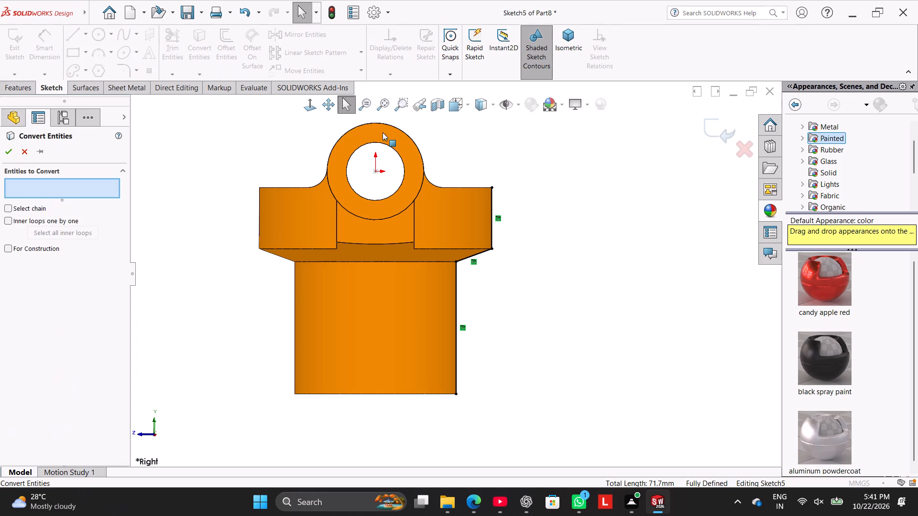
pyautogui.click(470, 188)
pyautogui.click(2, 151)
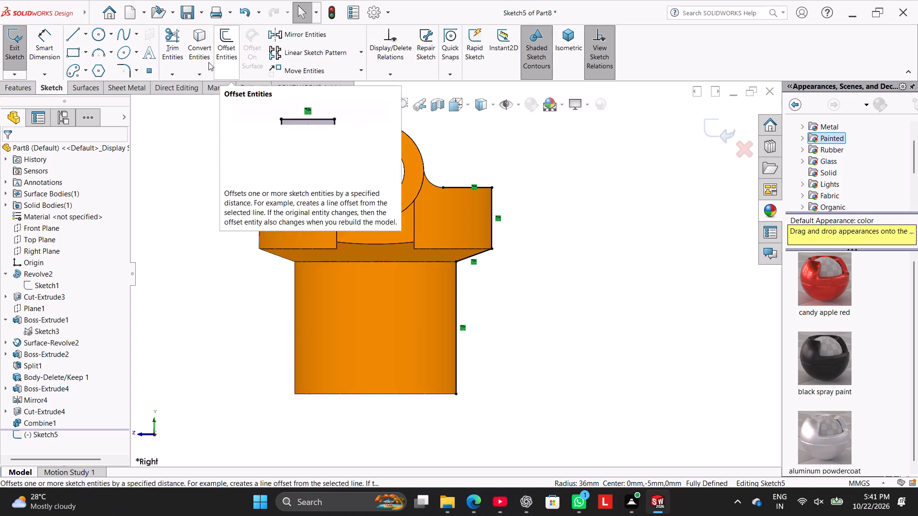
# Sketch a horizontal straight slot beside the collar, about 23 mm between centres with end radii of about 5.8 mm.
pyautogui.click(86, 68)
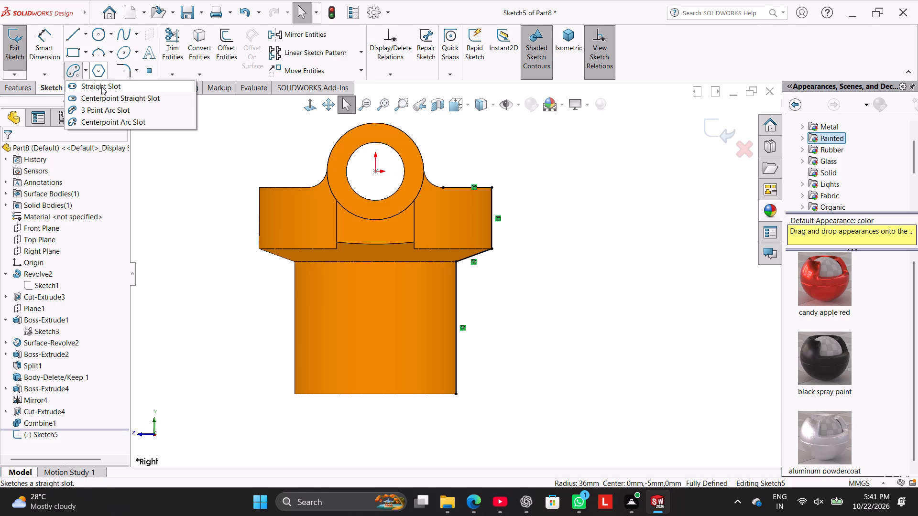
pyautogui.click(101, 86)
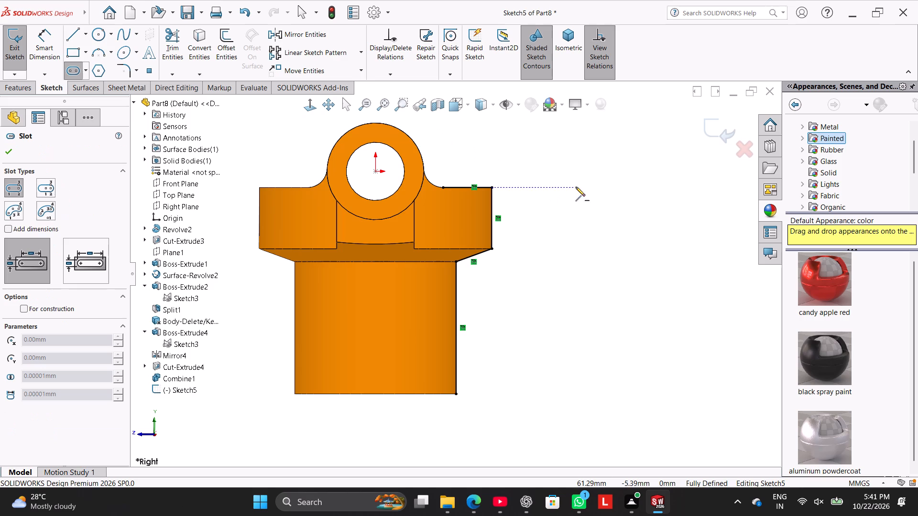
pyautogui.click(580, 178)
pyautogui.click(654, 177)
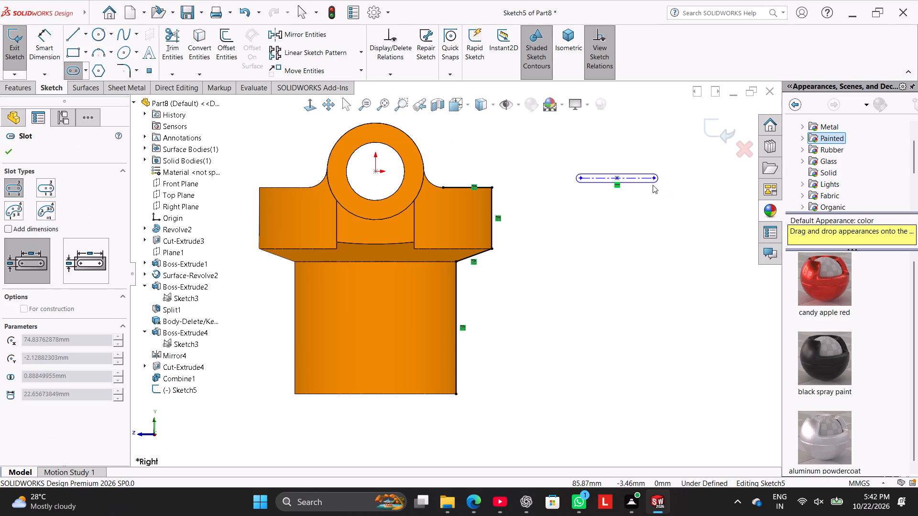
pyautogui.click(650, 197)
# Dimension the slot with a 30 mm centre-to-centre distance and a 12 mm end radius.
pyautogui.click(55, 49)
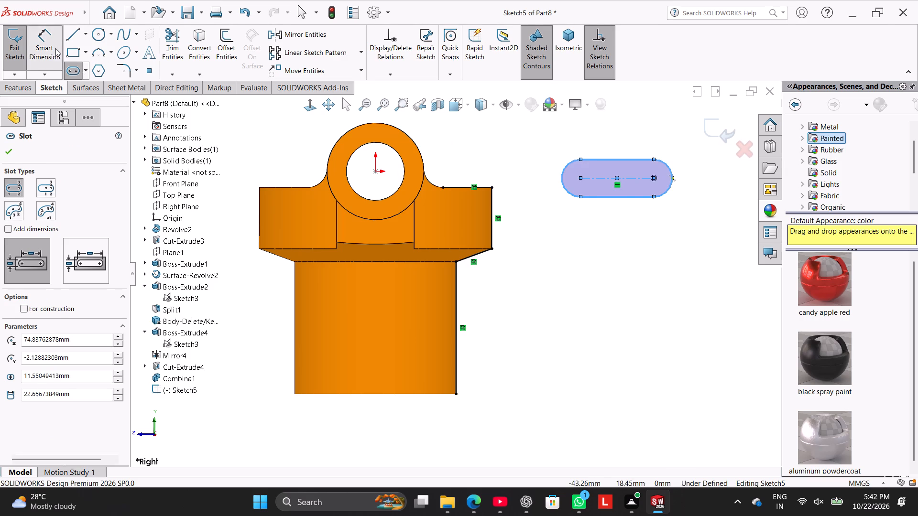
pyautogui.click(633, 178)
pyautogui.click(625, 124)
pyautogui.write('30')
pyautogui.press('Return')
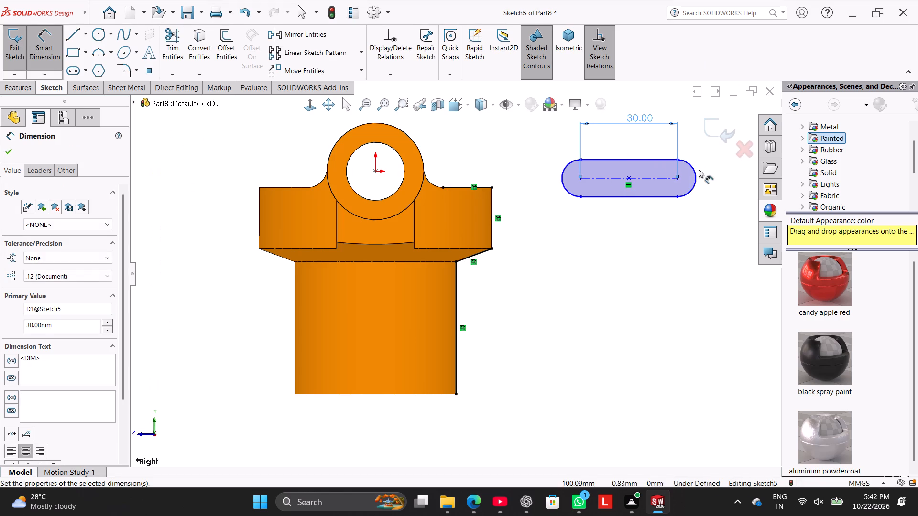
pyautogui.click(694, 169)
pyautogui.click(710, 144)
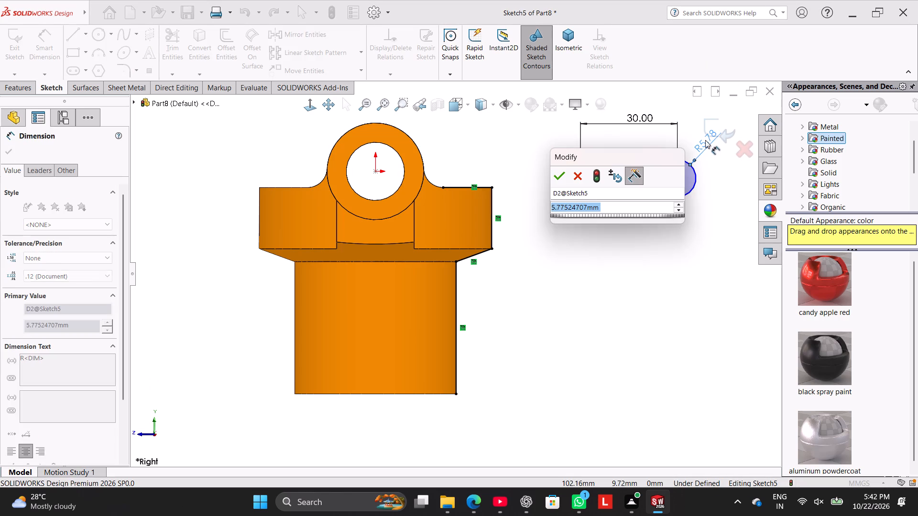
pyautogui.write('12')
pyautogui.press('Return')
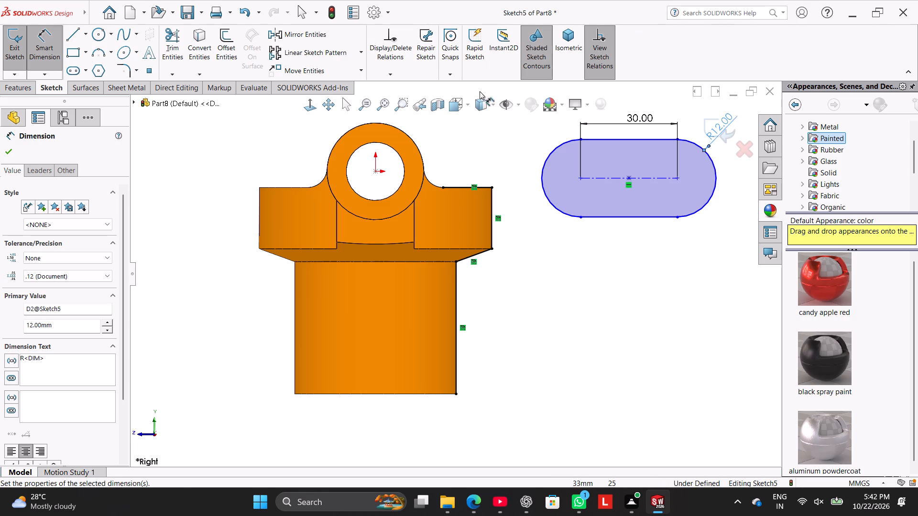
# Draw circles at the slot's two arc centres, with radii of about 6 mm at the inner end and 5.2 mm at the outer.
pyautogui.click(100, 33)
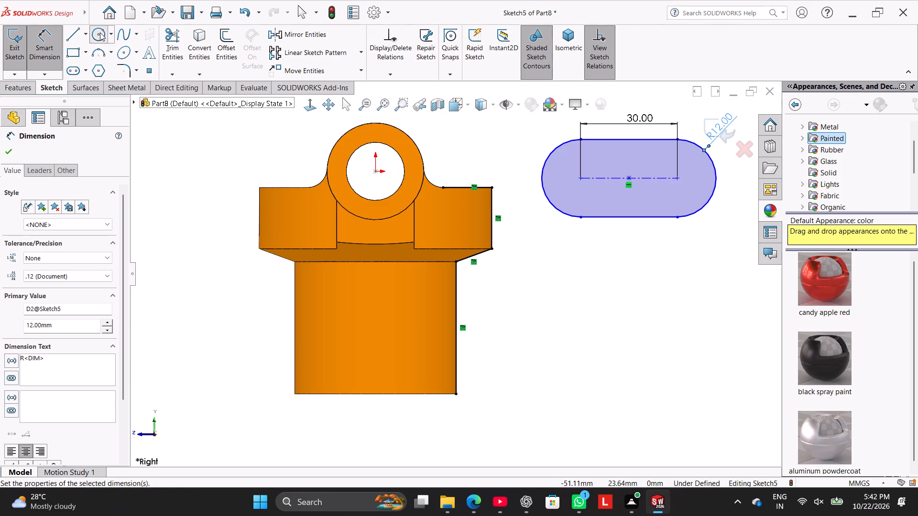
pyautogui.click(580, 177)
pyautogui.click(583, 197)
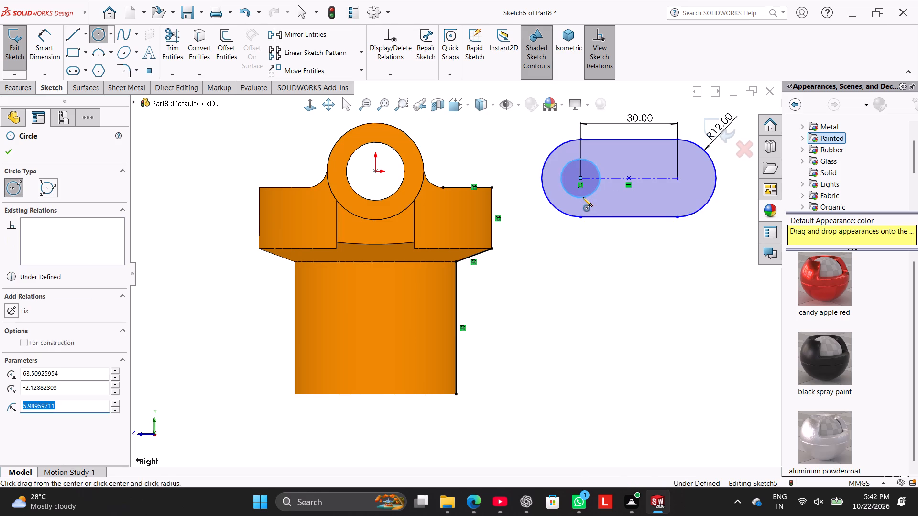
pyautogui.click(677, 180)
pyautogui.click(681, 194)
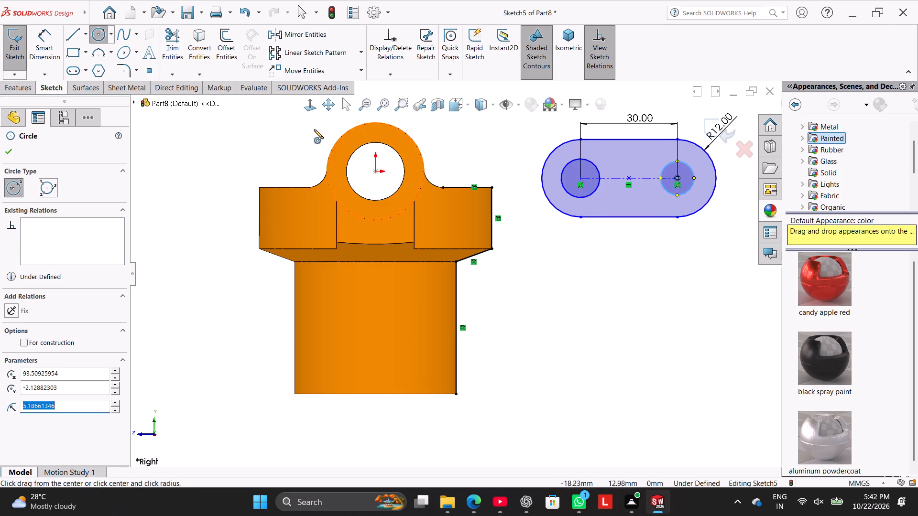
pyautogui.rightClick(282, 137)
pyautogui.click(314, 147)
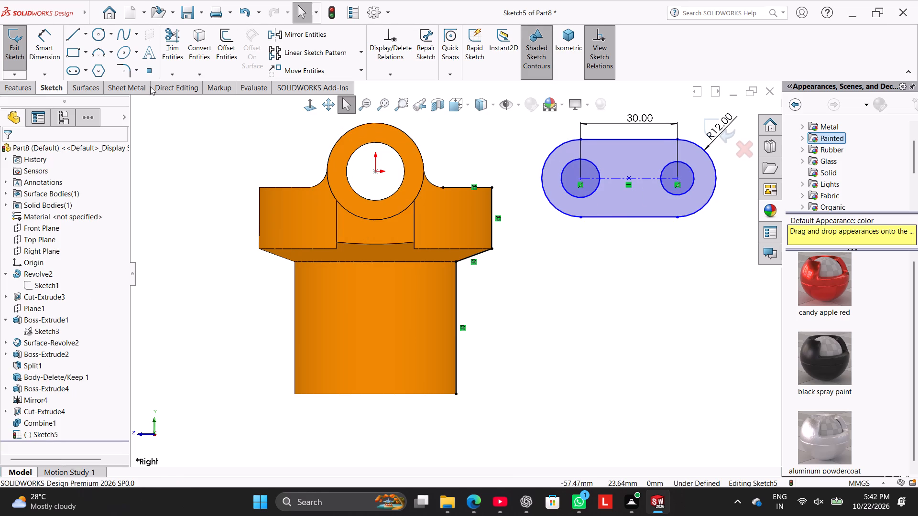
# Dimension the circle at the slot's inner end with a 9 mm diameter.
pyautogui.click(32, 34)
pyautogui.click(564, 189)
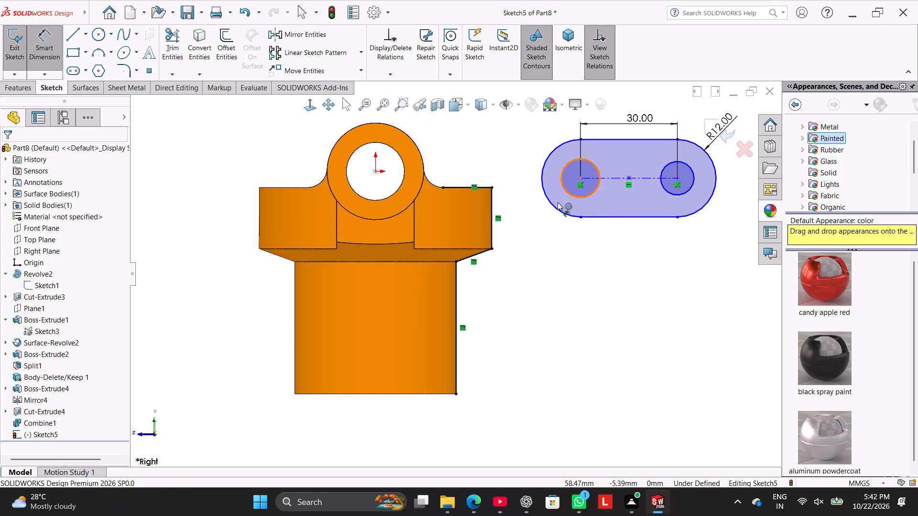
pyautogui.click(540, 237)
pyautogui.press('9')
pyautogui.press('Return')
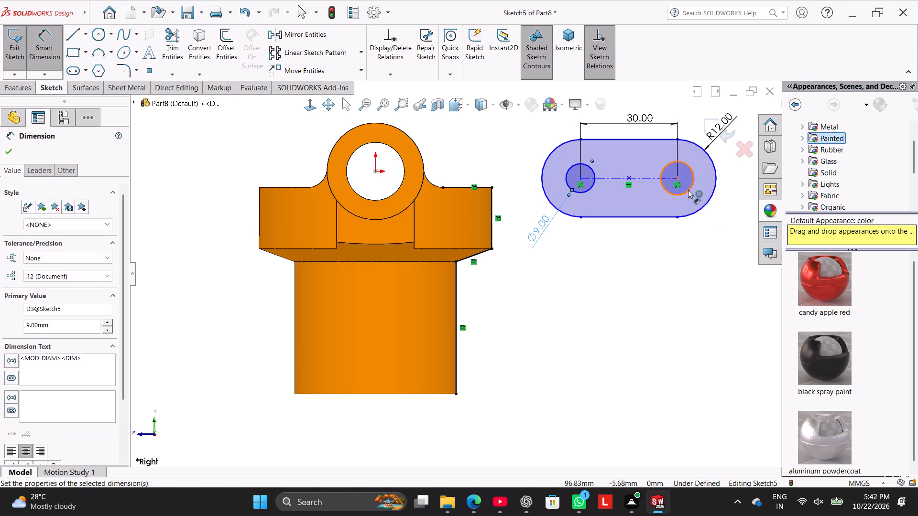
pyautogui.rightClick(627, 300)
pyautogui.click(662, 327)
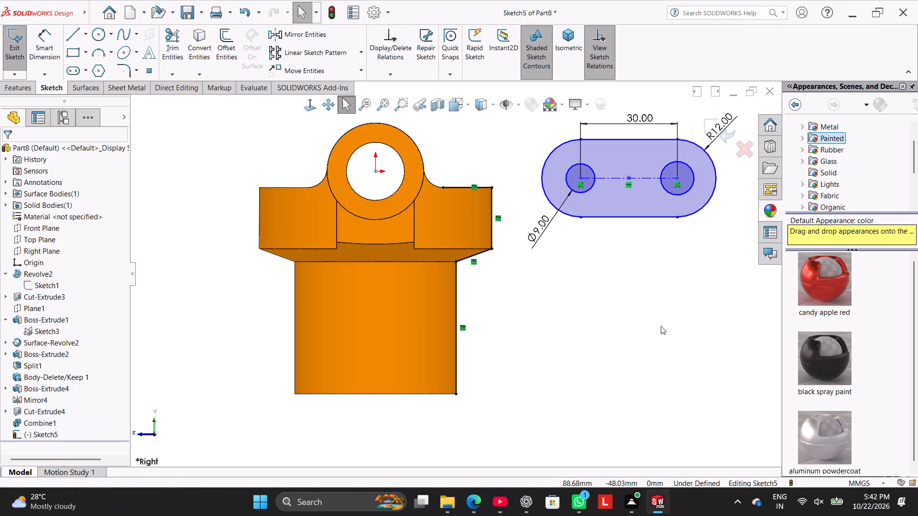
# Make the slot's two circles equal in size with an Equal relation.
pyautogui.keyDown('ctrl'); pyautogui.click(688, 190); pyautogui.keyUp('ctrl')
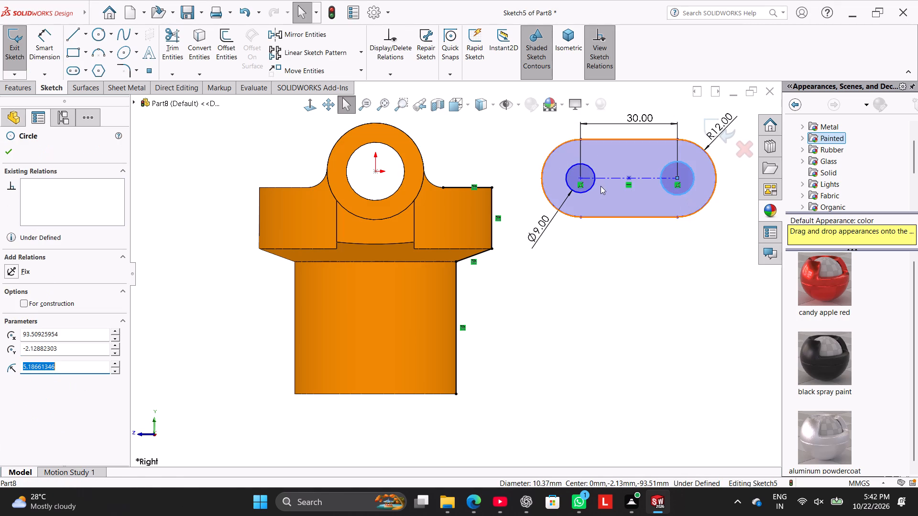
pyautogui.keyDown('ctrl'); pyautogui.click(593, 187); pyautogui.keyUp('ctrl')
pyautogui.click(27, 361)
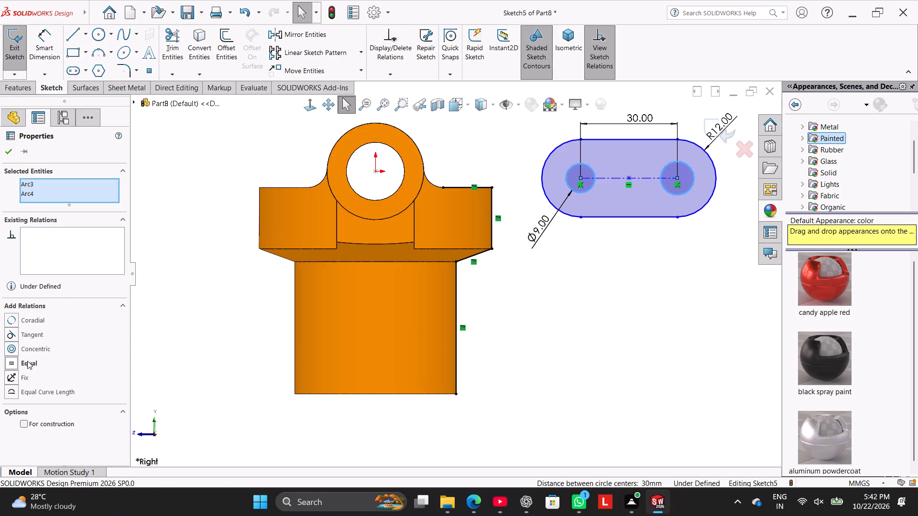
pyautogui.click(533, 352)
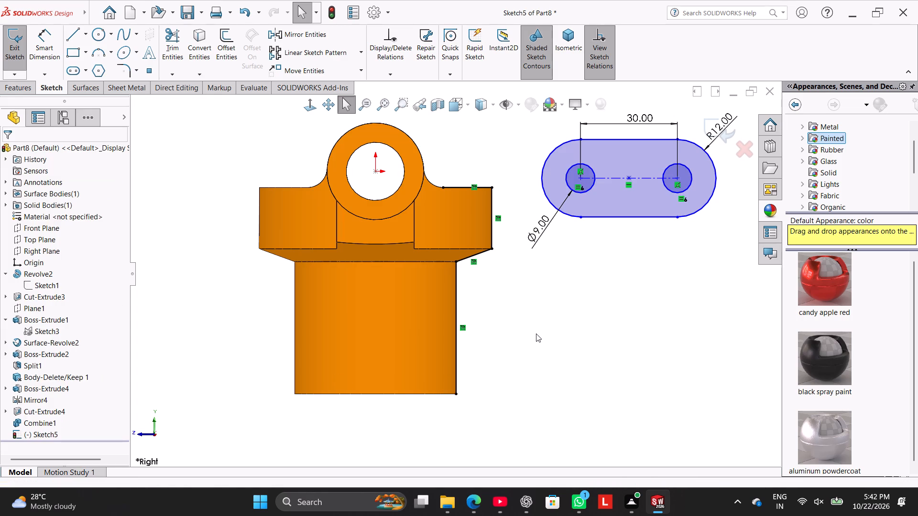
# Dimension the horizontal distance from the origin to the slot's outer circle centre as 105 mm.
pyautogui.click(56, 39)
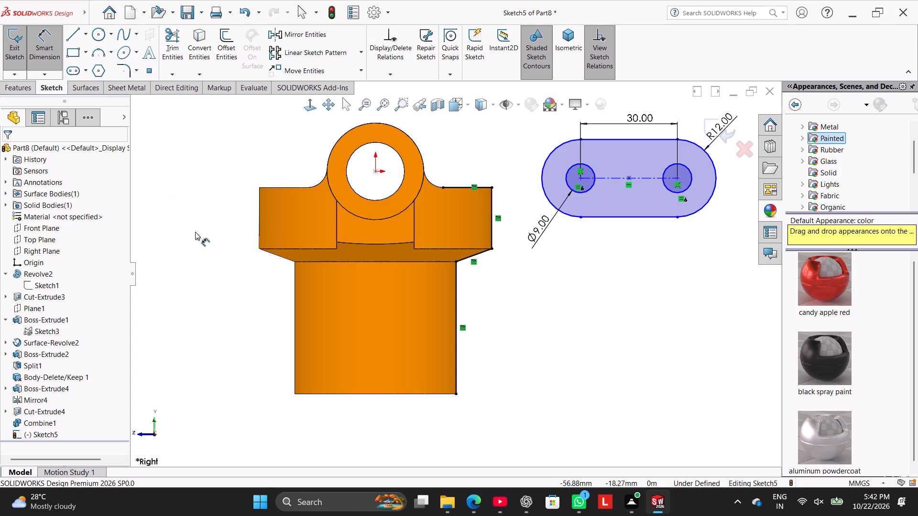
pyautogui.click(376, 172)
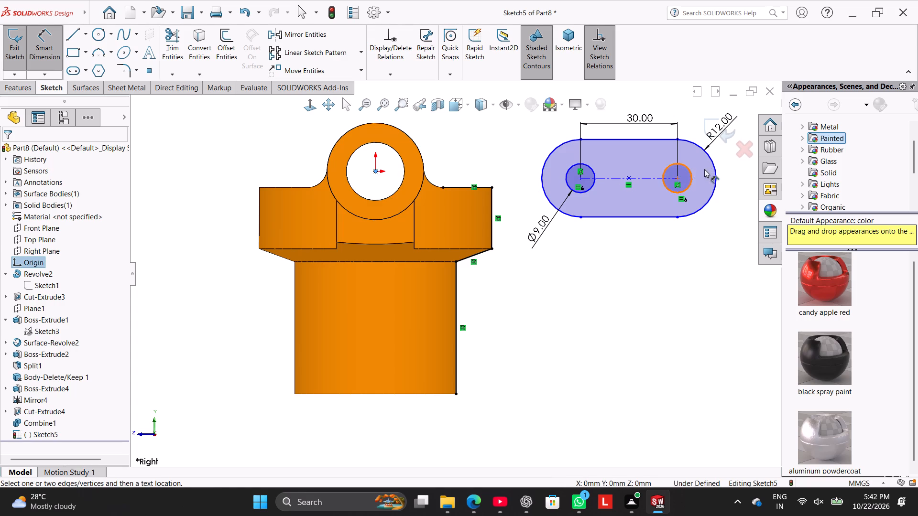
pyautogui.click(678, 180)
pyautogui.scroll(1, 569, 156)
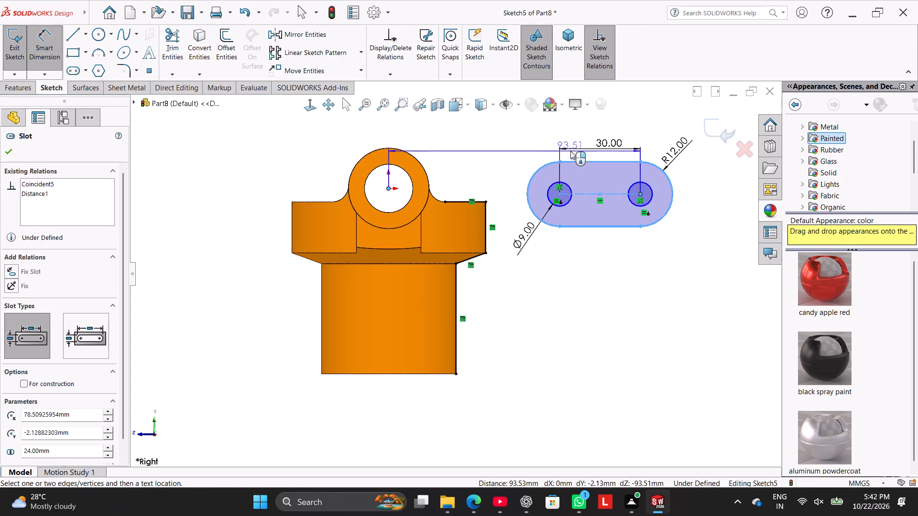
pyautogui.click(528, 129)
pyautogui.write('105')
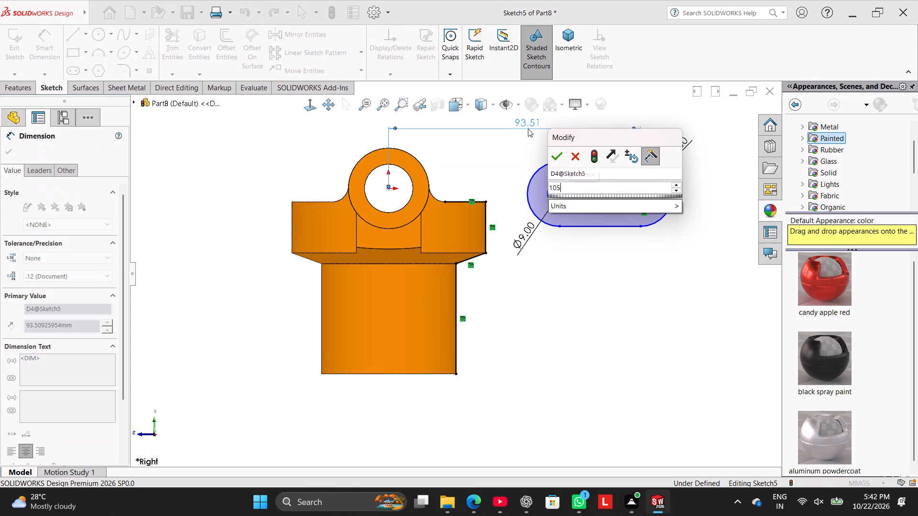
pyautogui.press('Return')
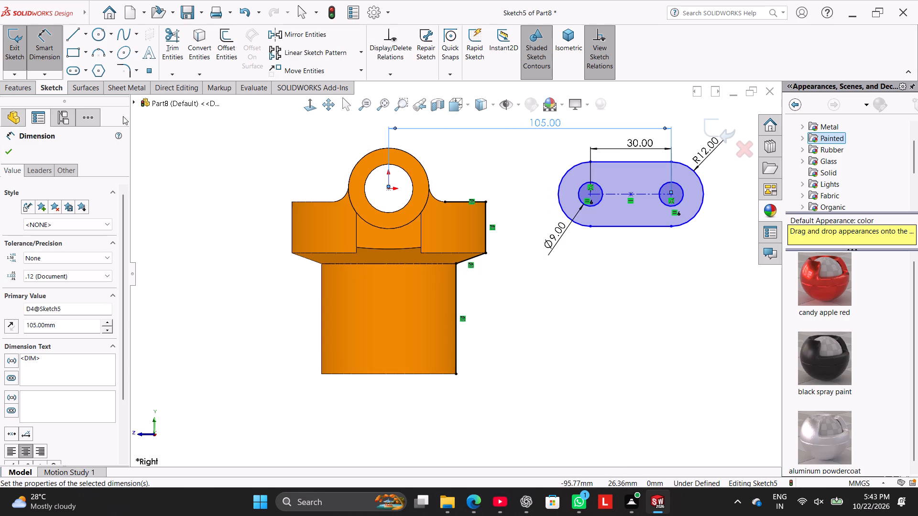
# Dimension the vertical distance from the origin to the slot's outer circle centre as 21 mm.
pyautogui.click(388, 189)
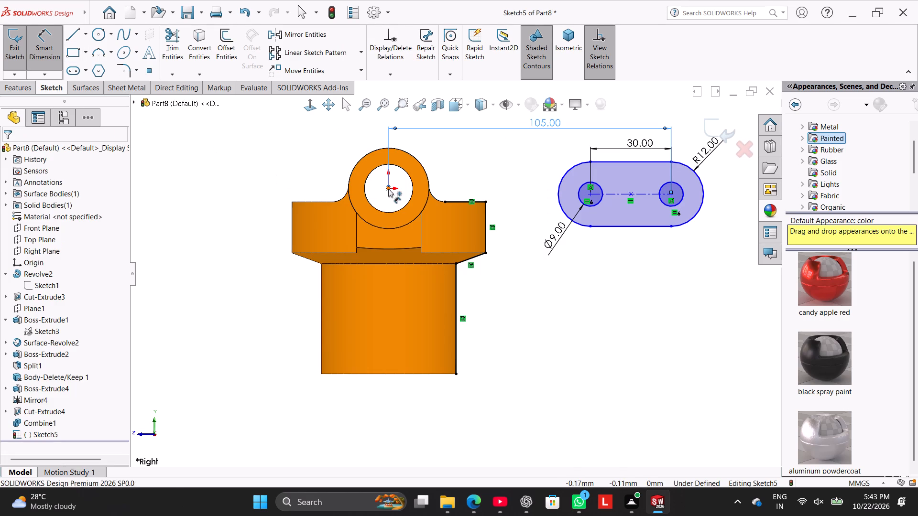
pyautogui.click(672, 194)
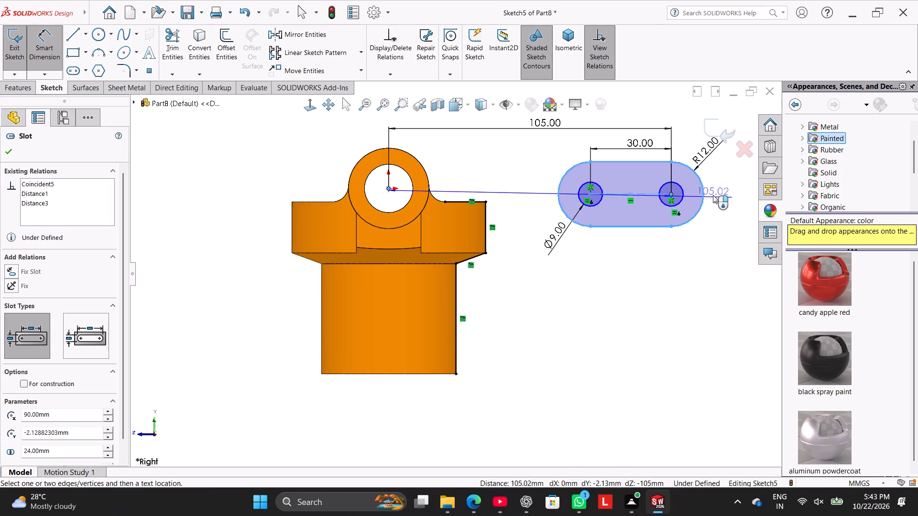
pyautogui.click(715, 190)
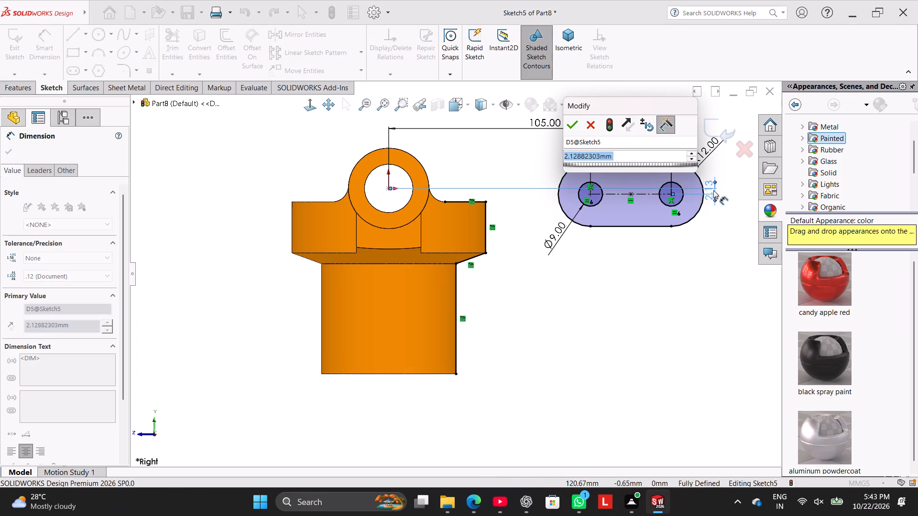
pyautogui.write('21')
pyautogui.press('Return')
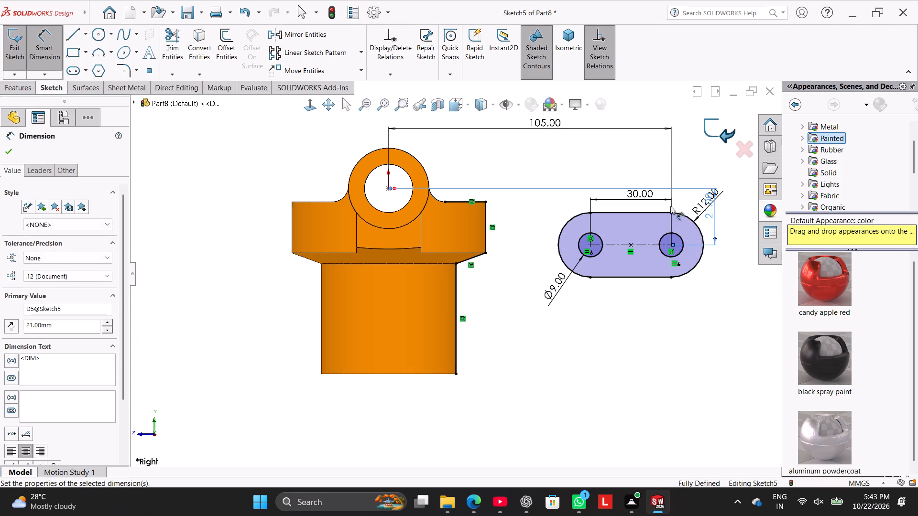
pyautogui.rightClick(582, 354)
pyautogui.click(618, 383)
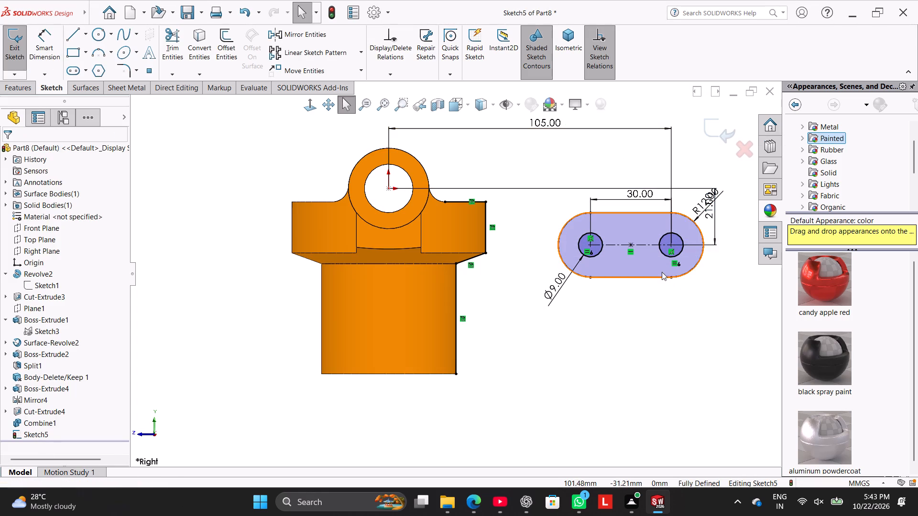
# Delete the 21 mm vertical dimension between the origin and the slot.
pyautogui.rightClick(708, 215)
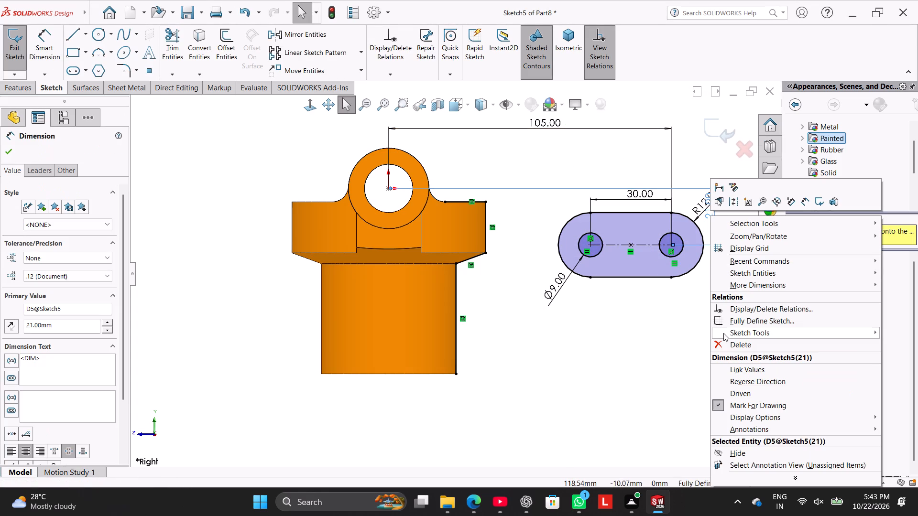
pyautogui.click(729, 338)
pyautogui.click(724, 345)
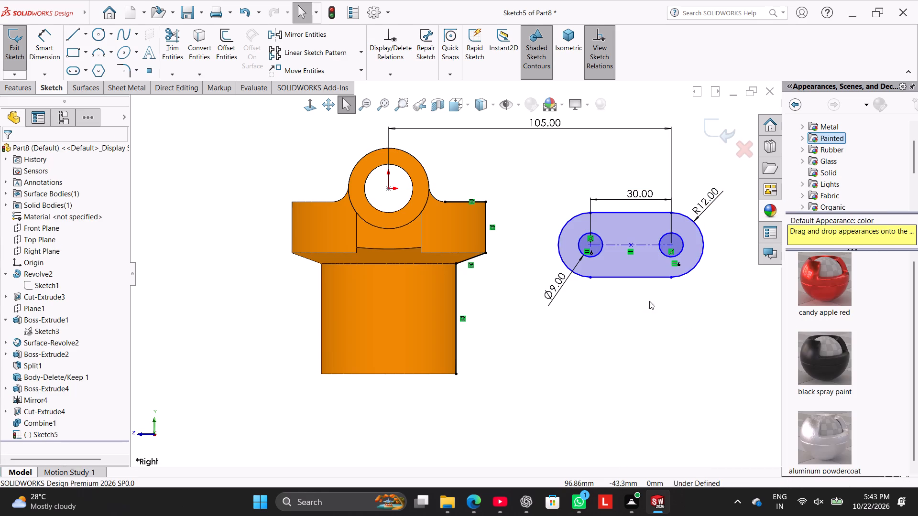
# Move the slot upward so its centreline lies about 13.7 mm above the origin.
pyautogui.moveTo(646, 244); pyautogui.dragTo(660, 175)
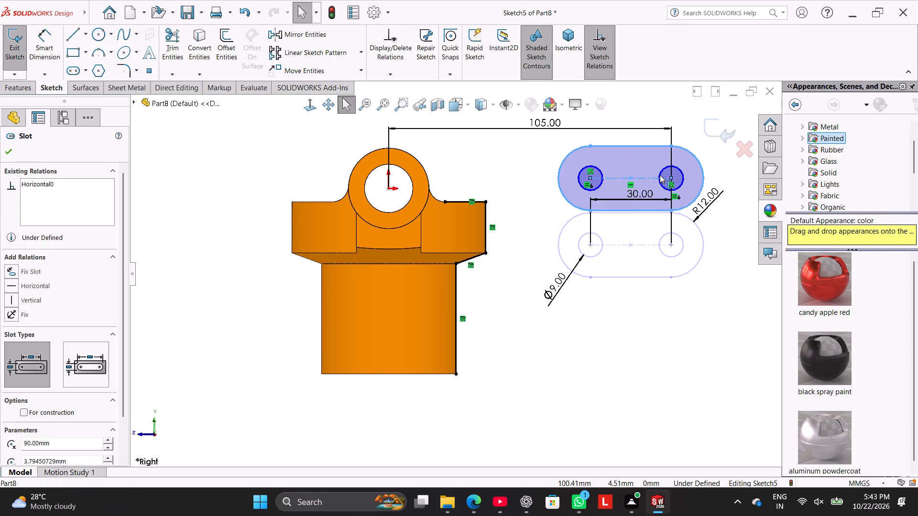
pyautogui.moveTo(660, 175); pyautogui.dragTo(668, 151)
# Dimension the slot centreline's vertical distance above the origin as 21 mm.
pyautogui.click(50, 38)
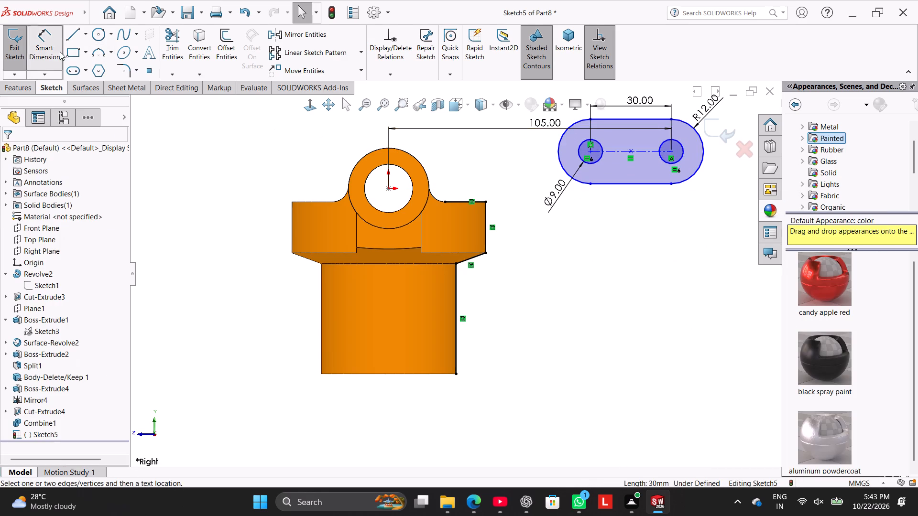
pyautogui.click(386, 189)
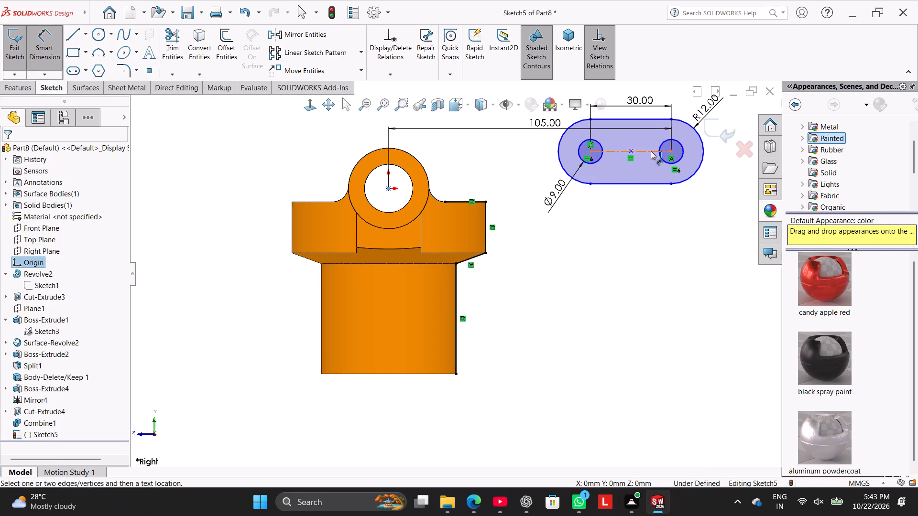
pyautogui.click(648, 150)
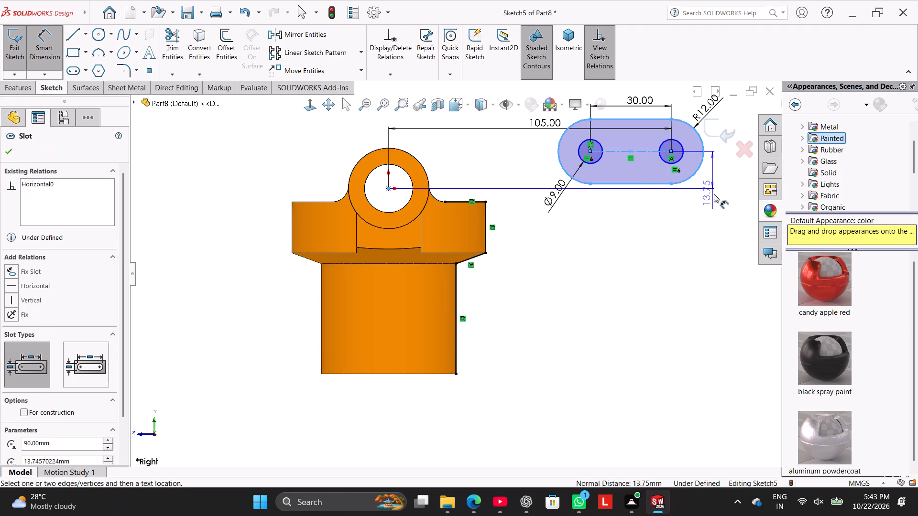
pyautogui.click(719, 177)
pyautogui.write('21')
pyautogui.press('Return')
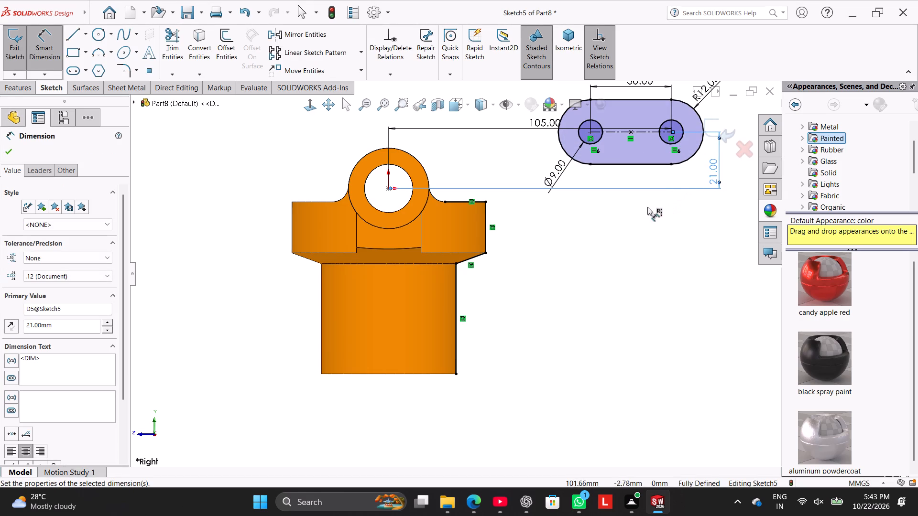
pyautogui.rightClick(606, 229)
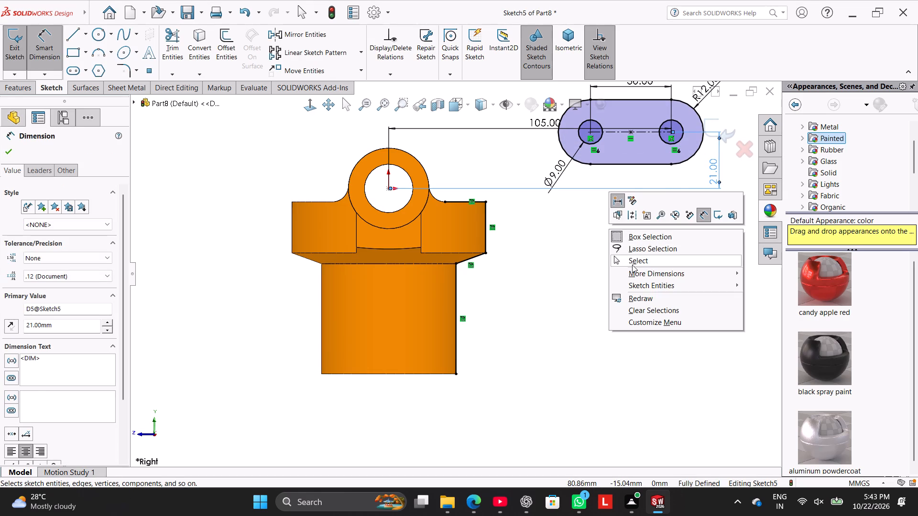
pyautogui.click(632, 265)
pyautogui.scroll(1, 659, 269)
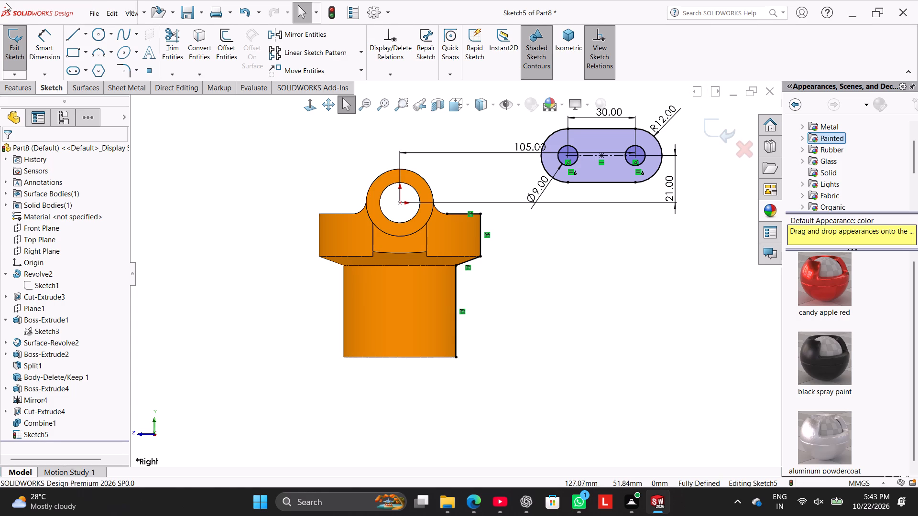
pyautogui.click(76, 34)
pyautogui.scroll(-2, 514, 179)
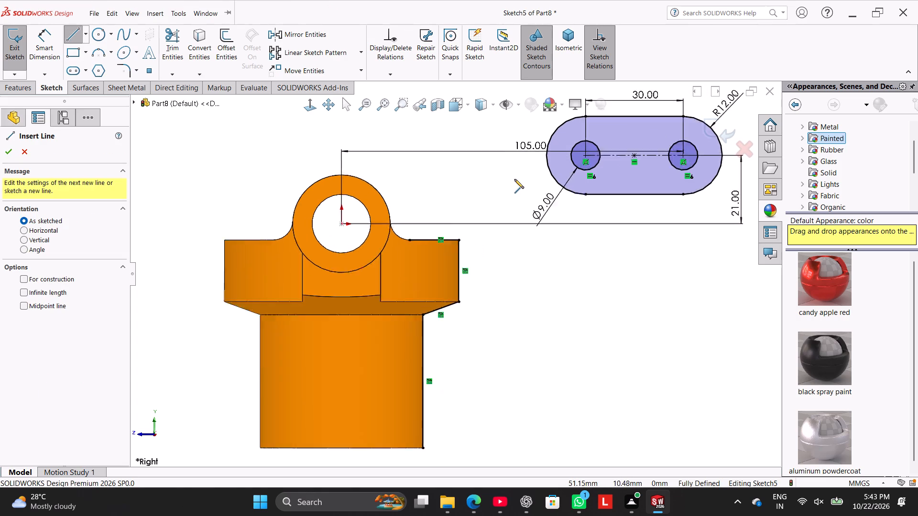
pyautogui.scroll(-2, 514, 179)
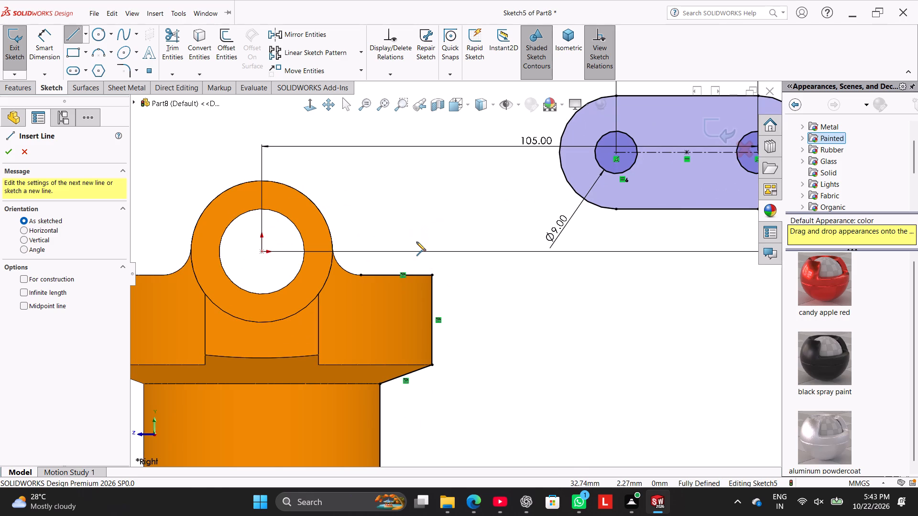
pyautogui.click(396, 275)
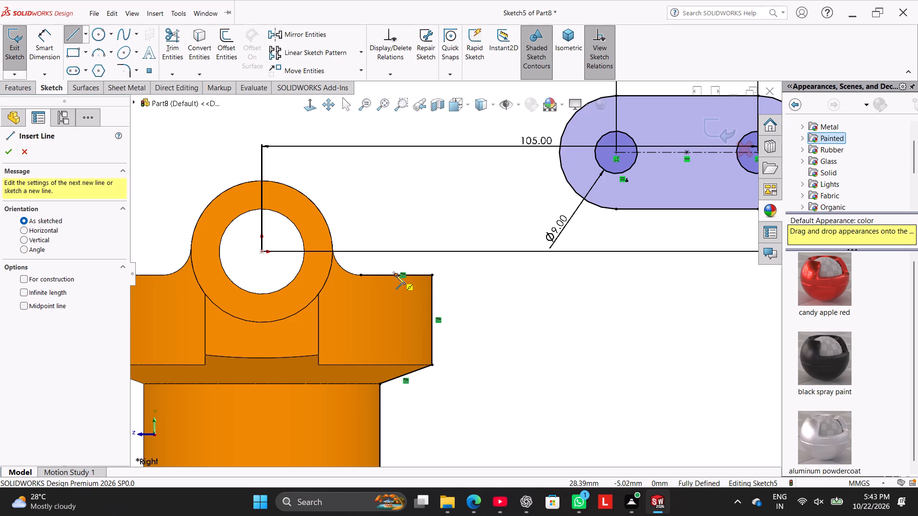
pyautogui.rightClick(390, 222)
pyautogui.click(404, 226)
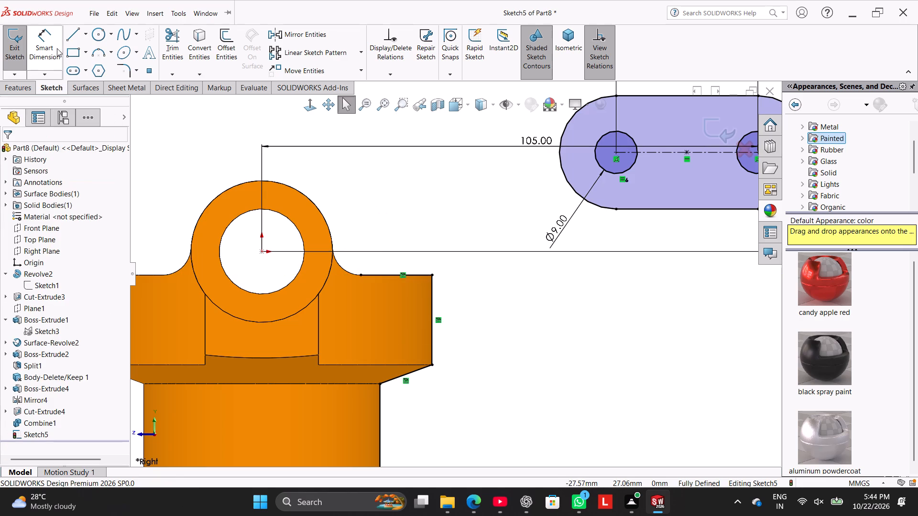
# Sketch a sloped line about 14.7 mm long rising at about 62° from the collar's flat top edge toward the slot.
pyautogui.click(72, 37)
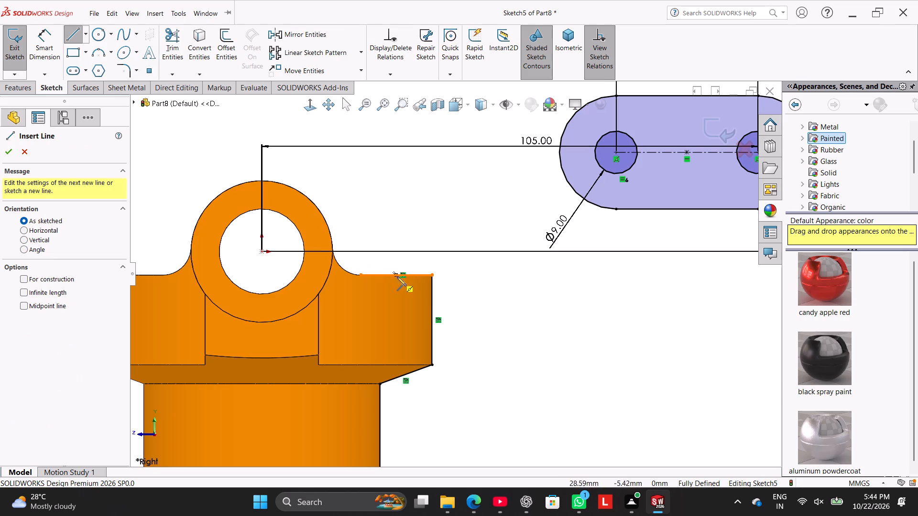
pyautogui.click(408, 273)
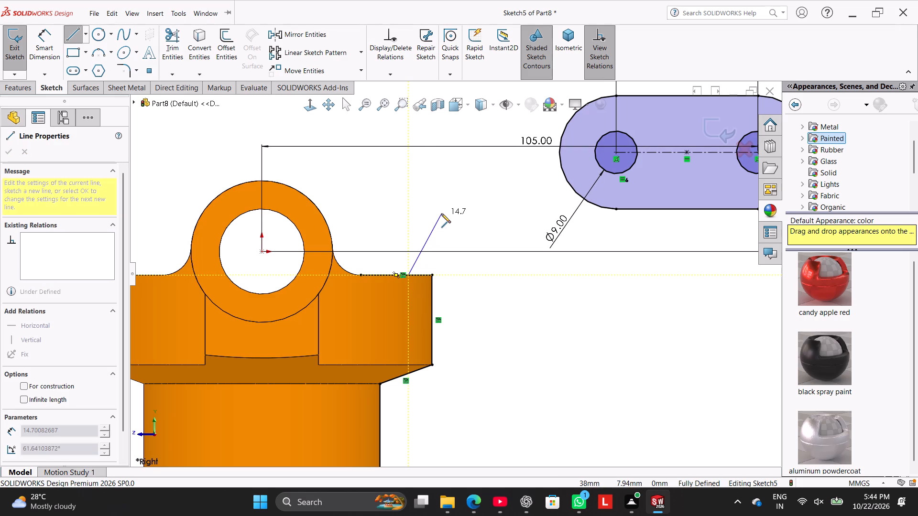
pyautogui.click(441, 214)
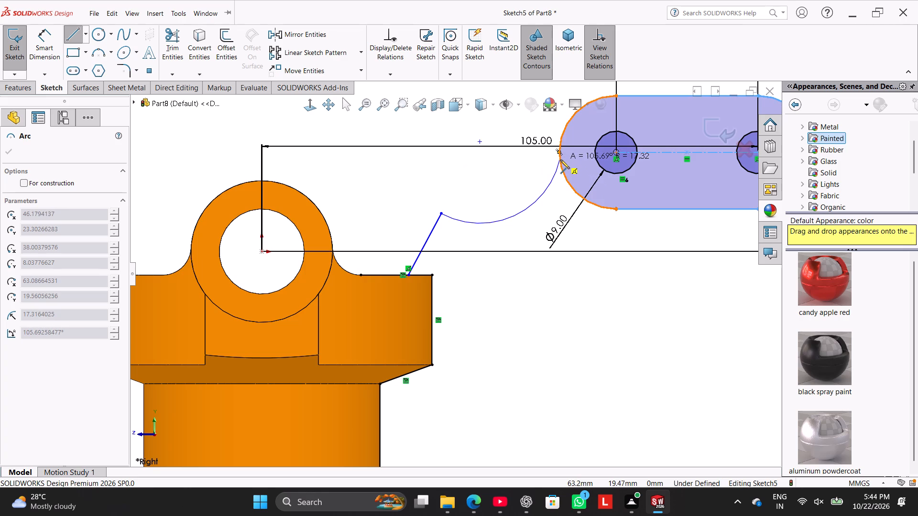
pyautogui.rightClick(433, 183)
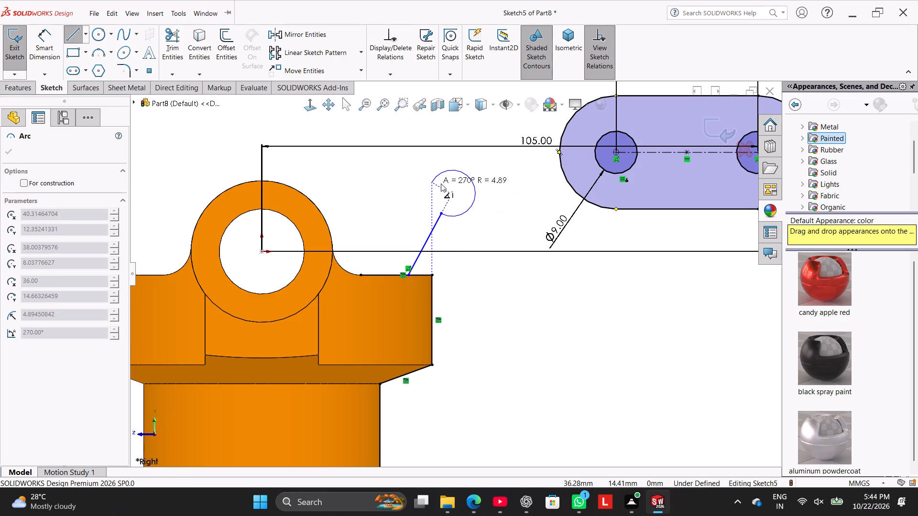
pyautogui.click(448, 191)
# Continue the arm outline from the sloped line with a horizontal line about 8.6 mm long and a tangent arc of about 17.1 mm radius ending on the slot's rounded end.
pyautogui.click(73, 29)
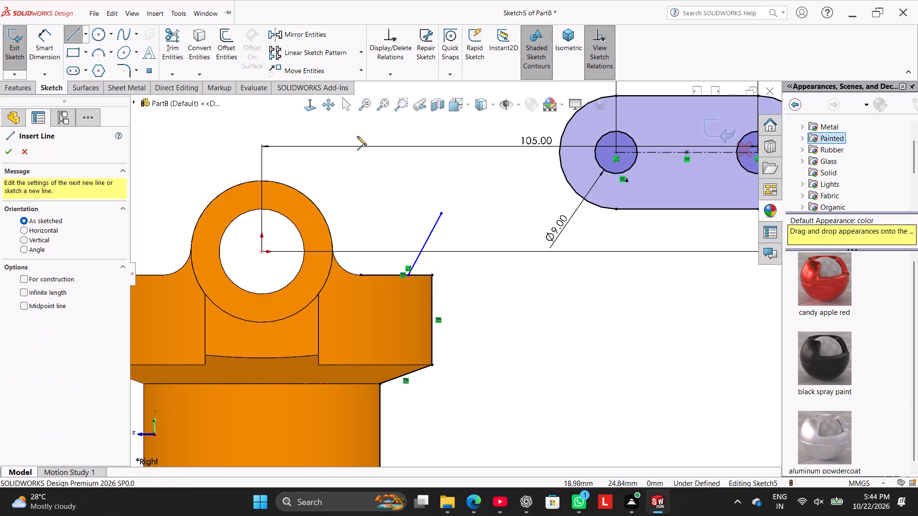
pyautogui.click(441, 215)
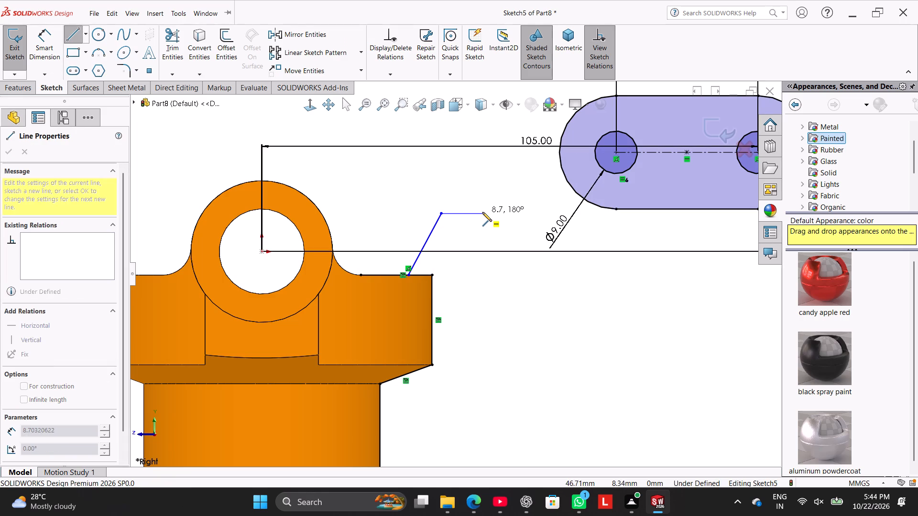
pyautogui.click(482, 214)
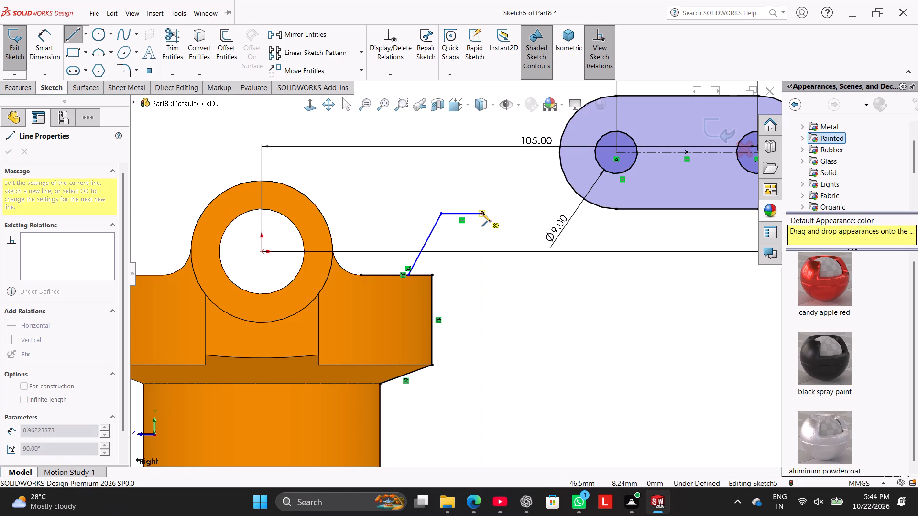
pyautogui.click(481, 213)
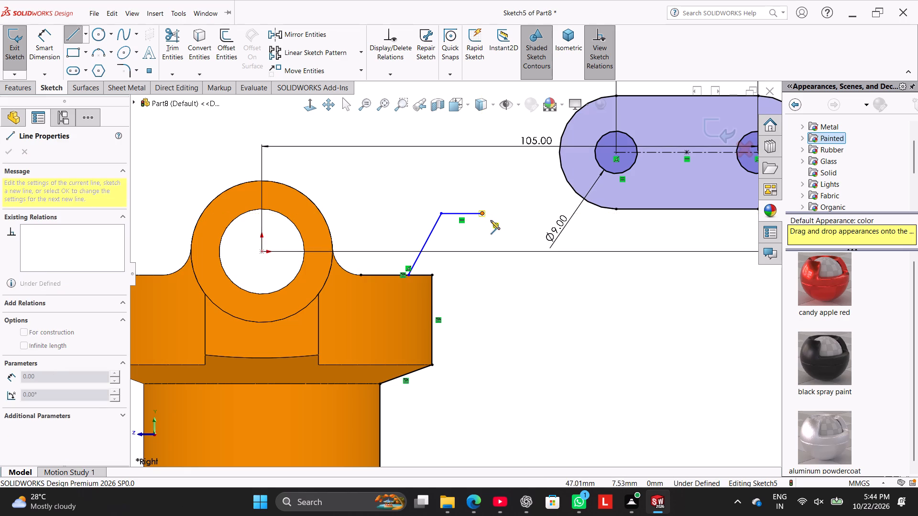
pyautogui.click(560, 156)
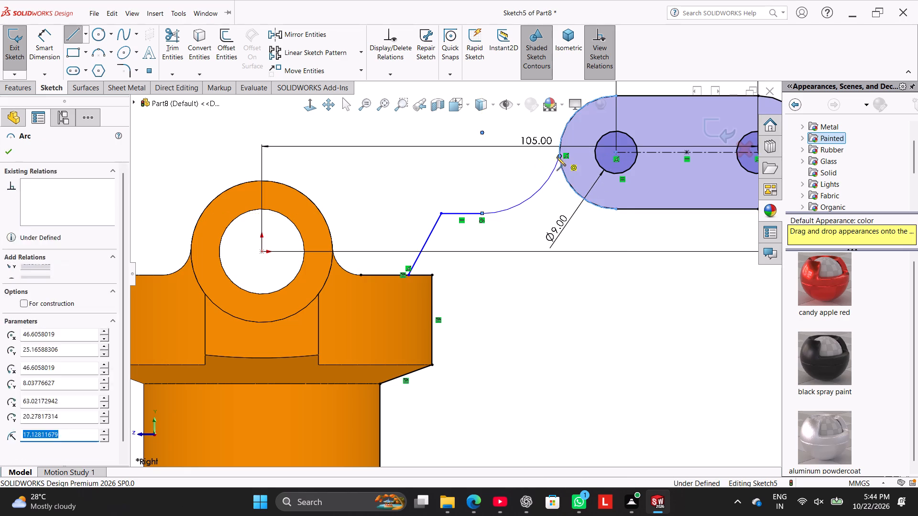
pyautogui.rightClick(504, 167)
pyautogui.click(518, 171)
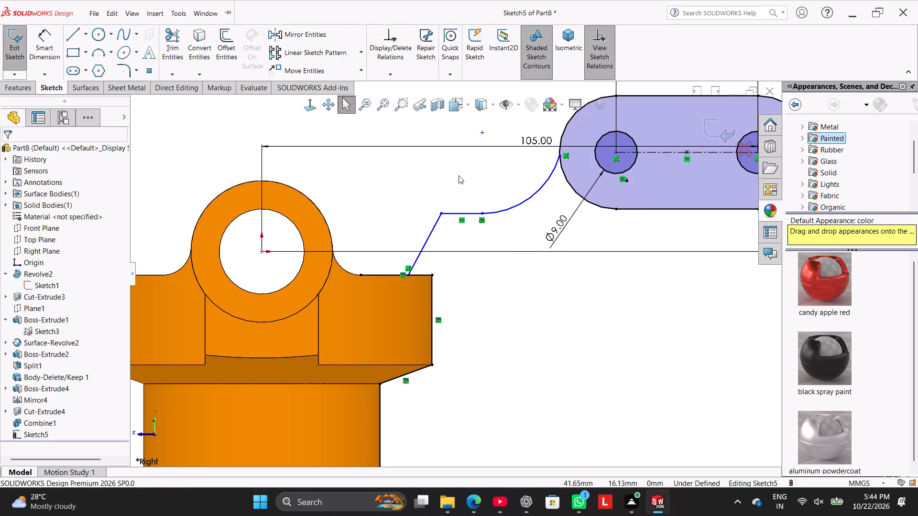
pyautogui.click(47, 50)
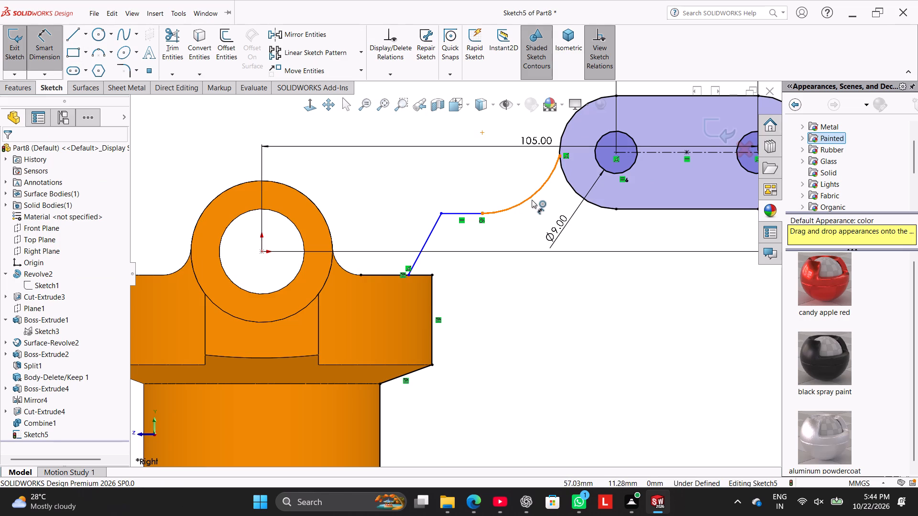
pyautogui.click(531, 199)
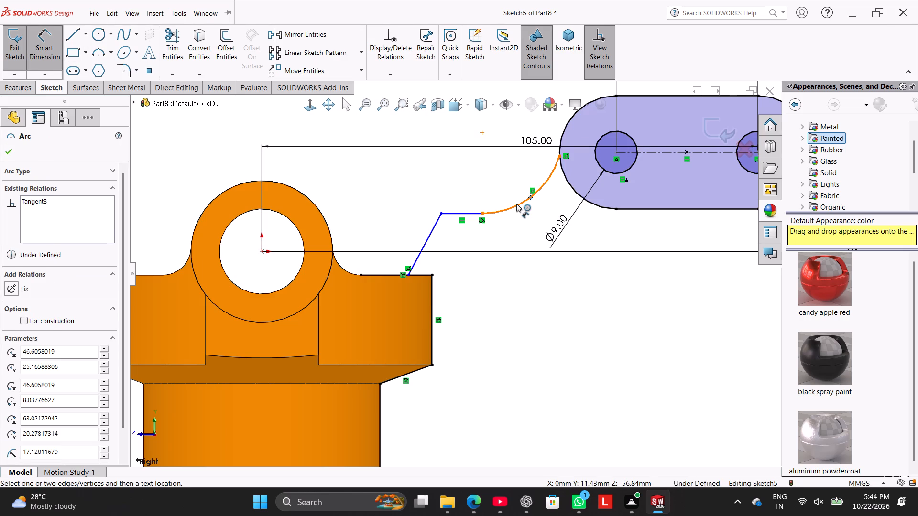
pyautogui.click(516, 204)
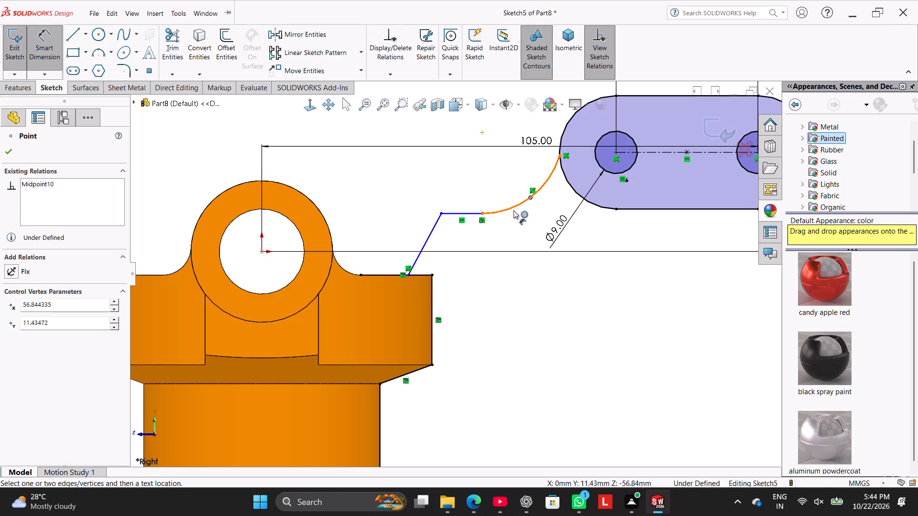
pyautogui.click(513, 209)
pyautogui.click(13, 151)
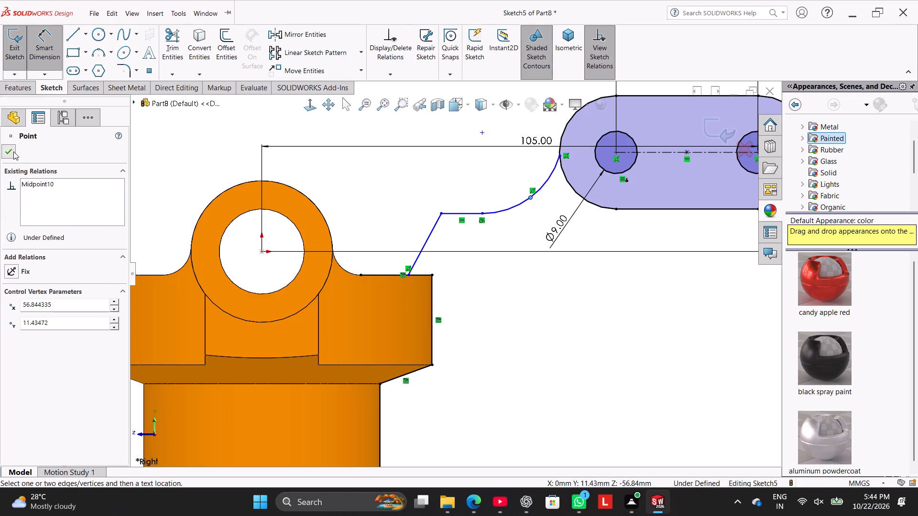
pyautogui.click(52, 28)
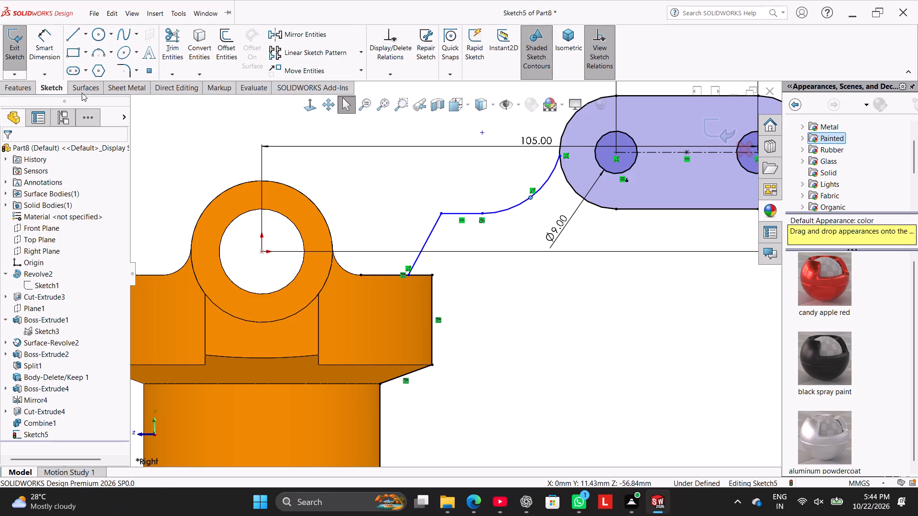
# Dimension the radius of the arc joining the horizontal line to the slot as 12 mm.
pyautogui.click(49, 47)
pyautogui.click(498, 208)
pyautogui.click(499, 211)
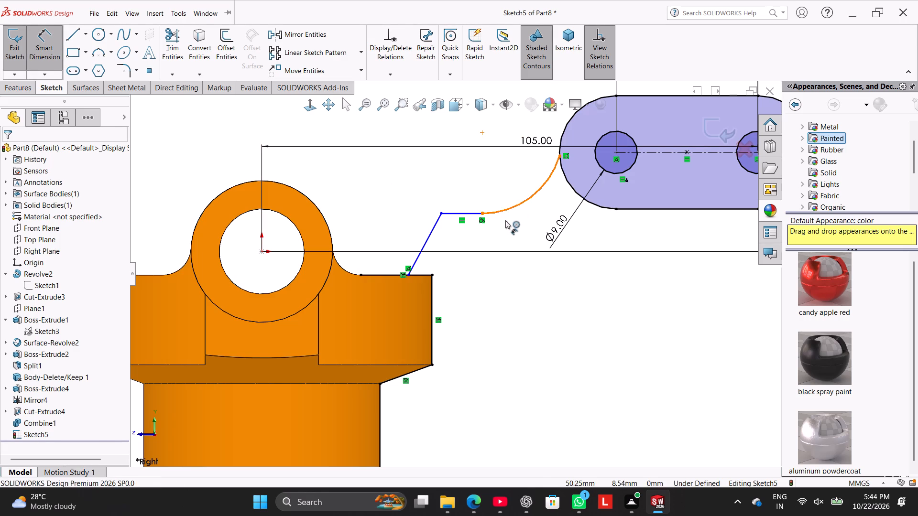
pyautogui.click(535, 273)
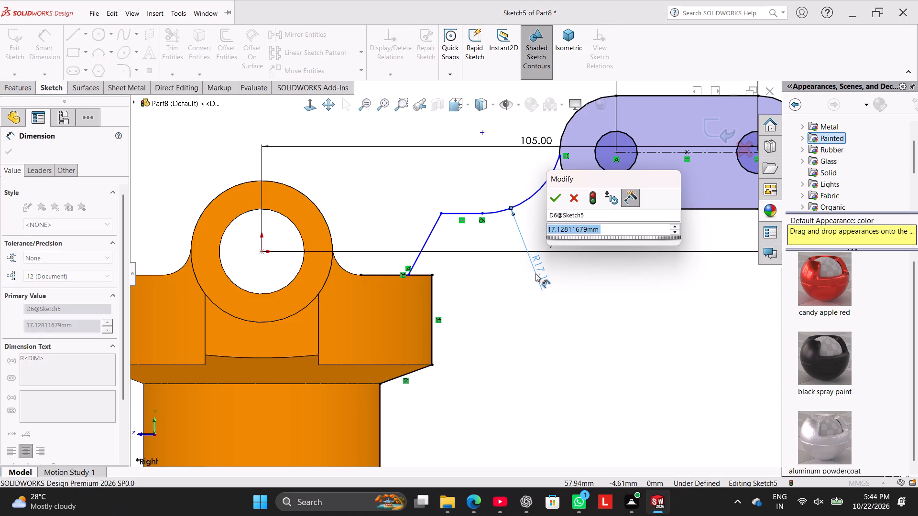
pyautogui.write('12')
pyautogui.press('Return')
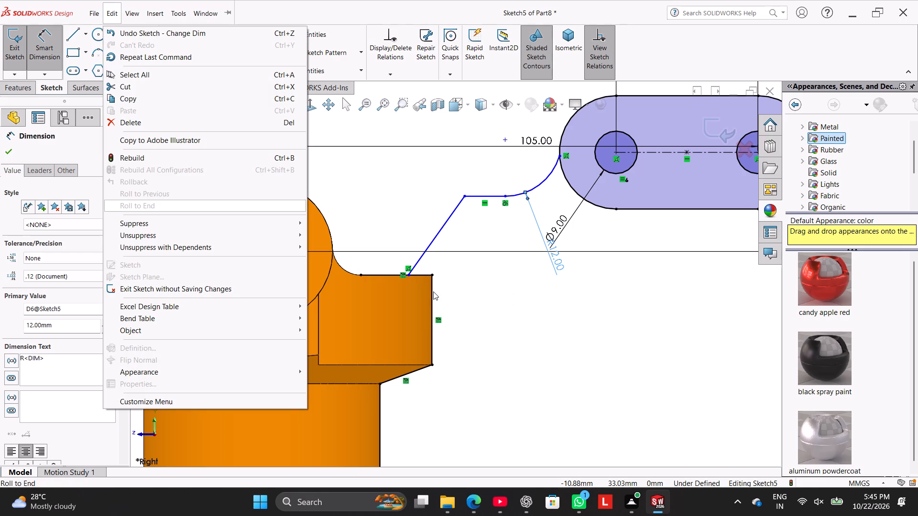
pyautogui.click(364, 191)
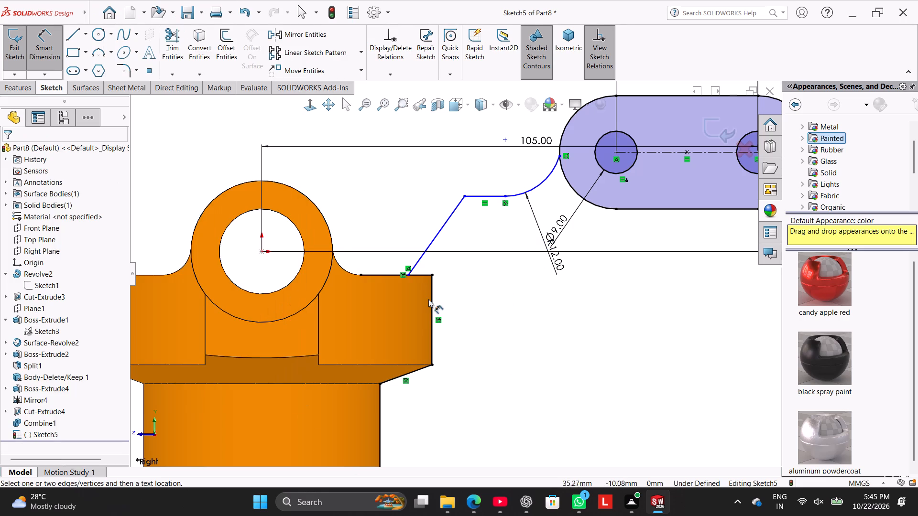
# Dimension the horizontal distance between the collar's vertical outer edge and the sloped line's lower endpoint as 5 mm.
pyautogui.click(434, 304)
pyautogui.click(407, 274)
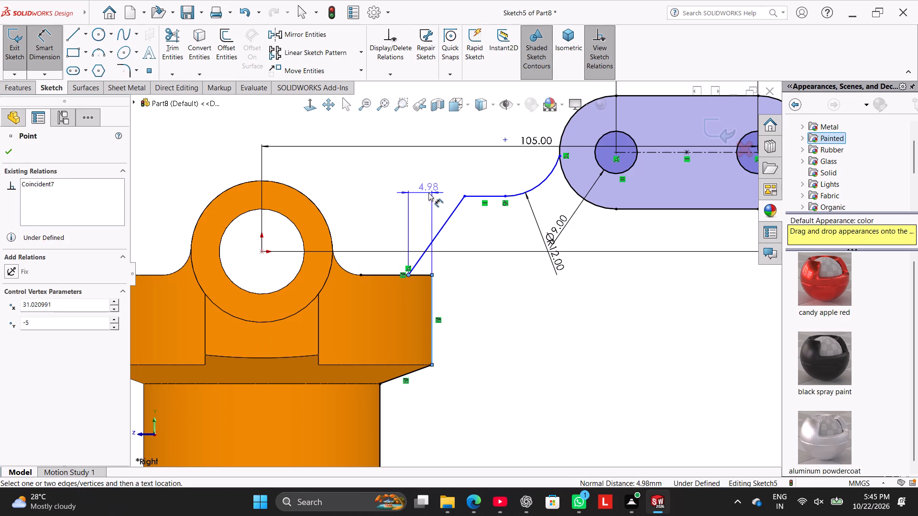
pyautogui.click(428, 192)
pyautogui.press('5')
pyautogui.press('Return')
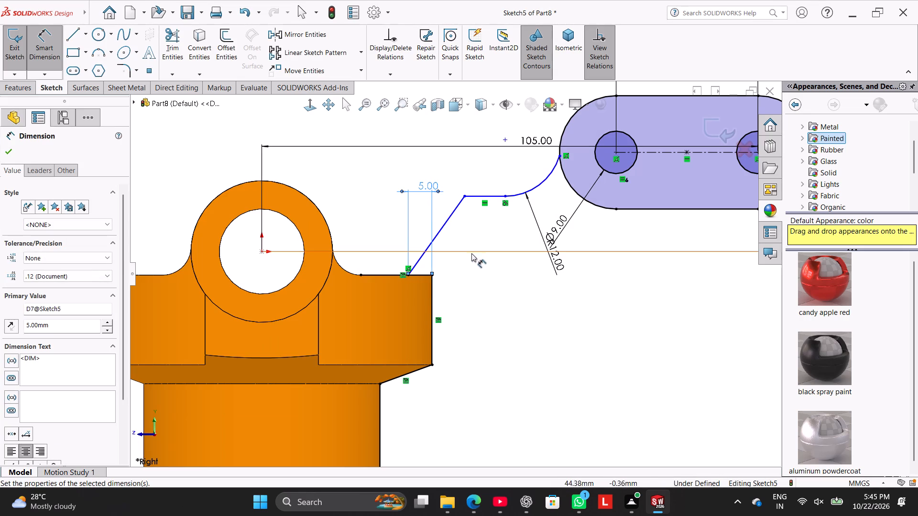
pyautogui.rightClick(502, 270)
pyautogui.click(524, 300)
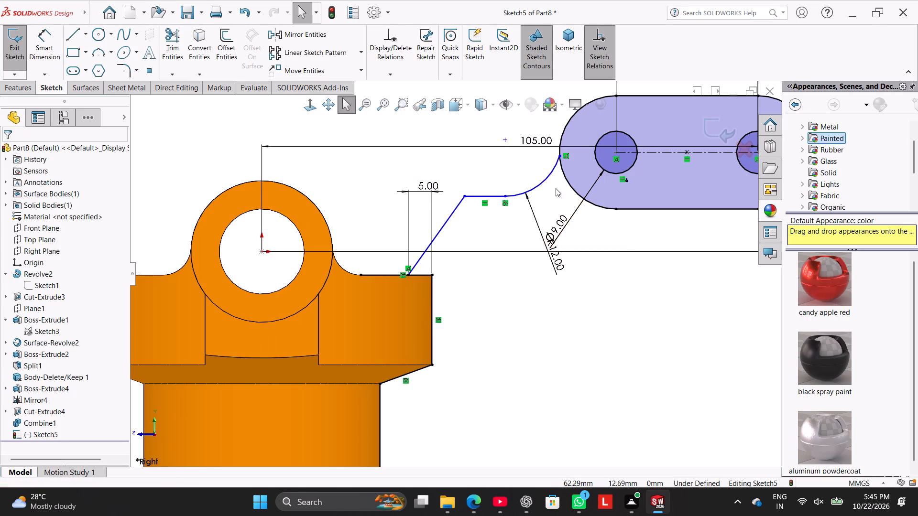
# Make the 12 mm radius arc tangent to the slot's rounded end.
pyautogui.keyDown('ctrl'); pyautogui.click(550, 177); pyautogui.keyUp('ctrl')
pyautogui.keyDown('ctrl'); pyautogui.click(561, 136); pyautogui.keyUp('ctrl')
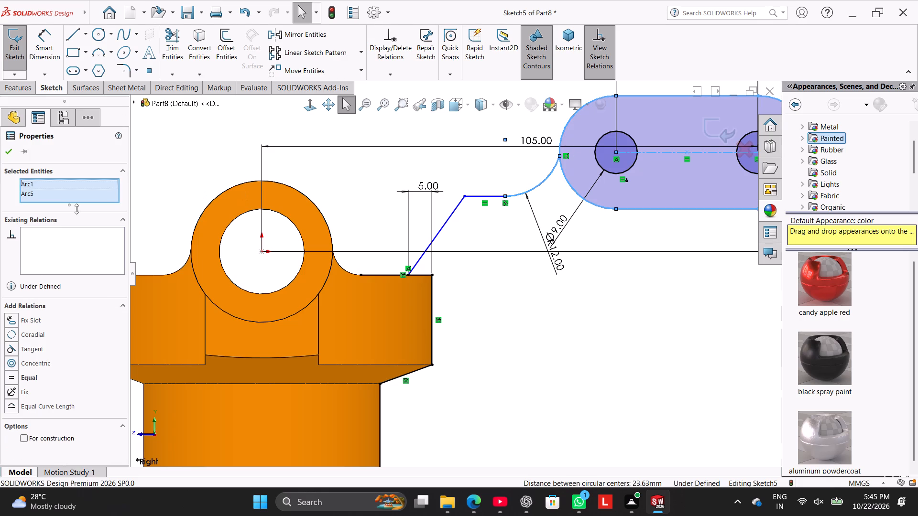
pyautogui.click(23, 348)
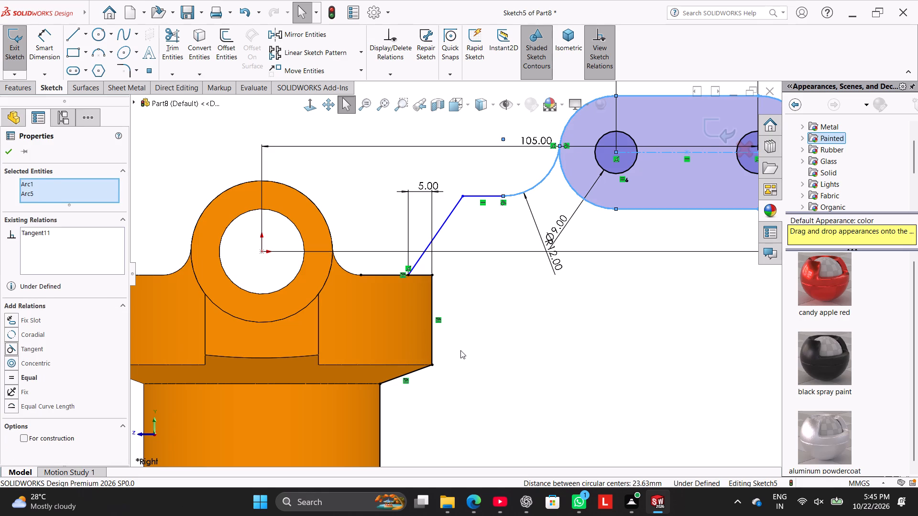
pyautogui.click(460, 350)
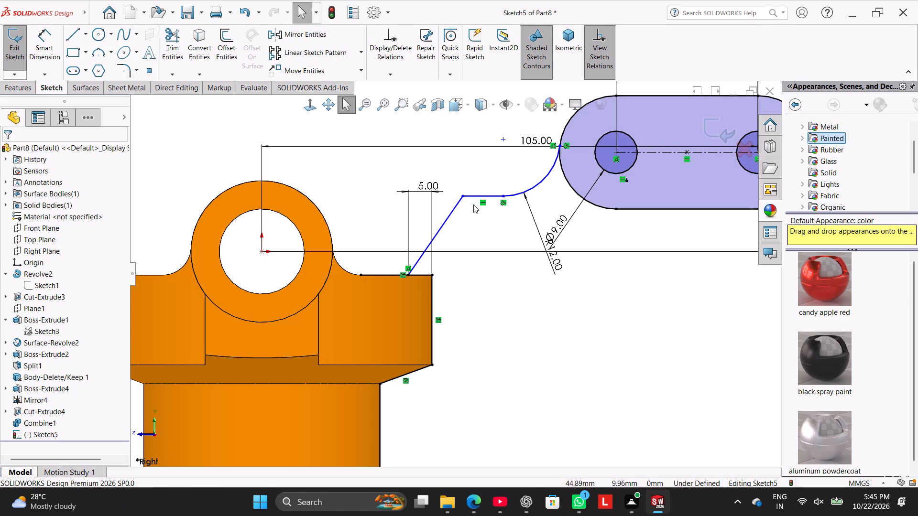
# Move the arm's short horizontal line slightly downward, to about 11 mm above the origin.
pyautogui.moveTo(481, 194); pyautogui.dragTo(484, 199)
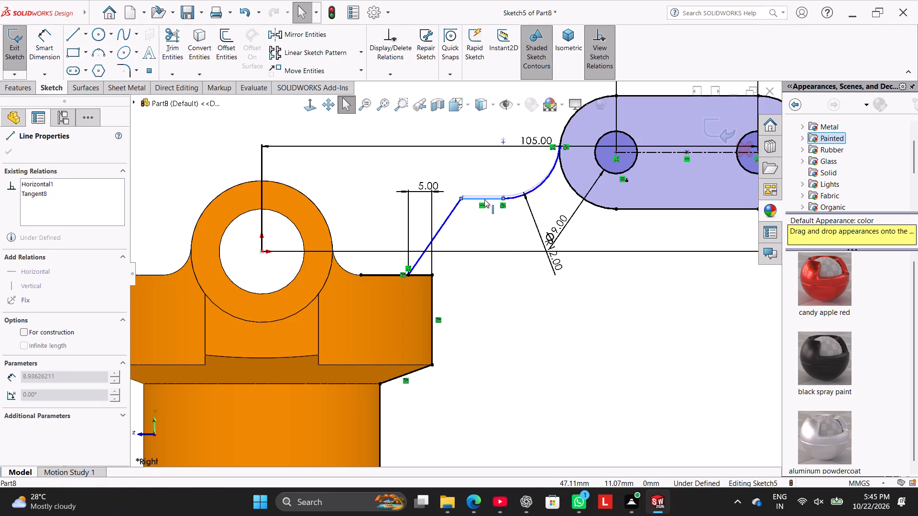
pyautogui.moveTo(484, 199); pyautogui.dragTo(483, 201)
pyautogui.click(484, 283)
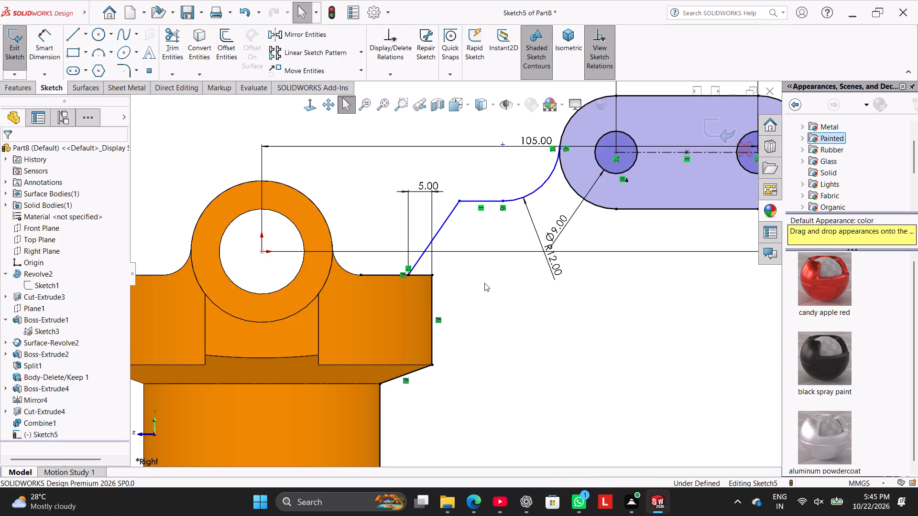
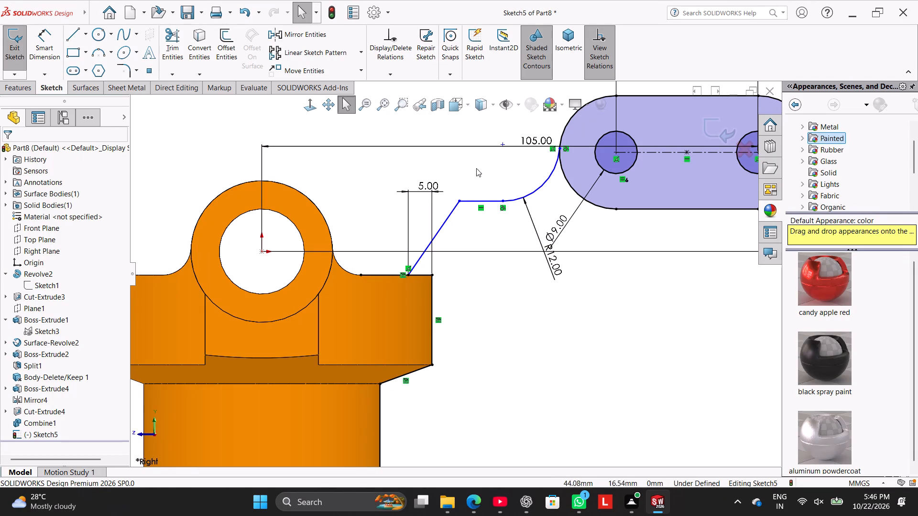
# Add a horizontal relation between the R12 arc's center point and its endpoint on the slot.
pyautogui.keyDown('ctrl'); pyautogui.click(502, 144); pyautogui.keyUp('ctrl')
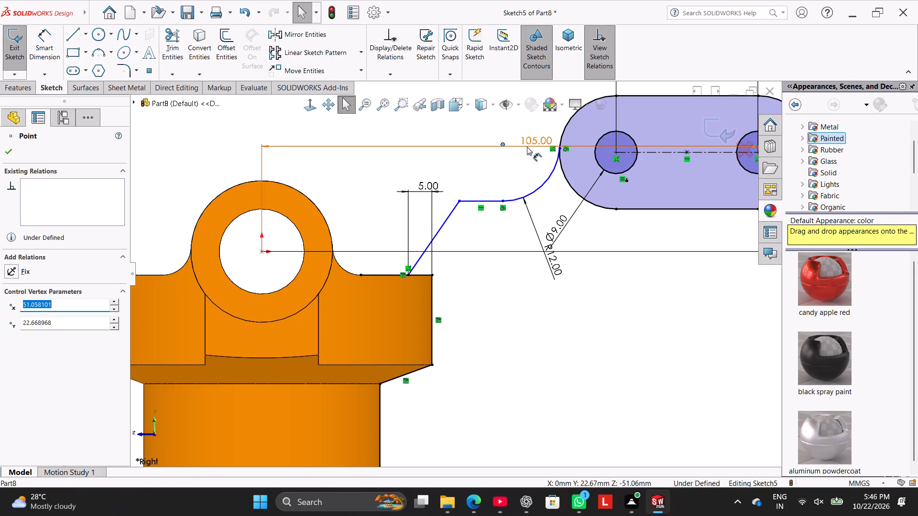
pyautogui.keyDown('ctrl'); pyautogui.click(559, 149); pyautogui.keyUp('ctrl')
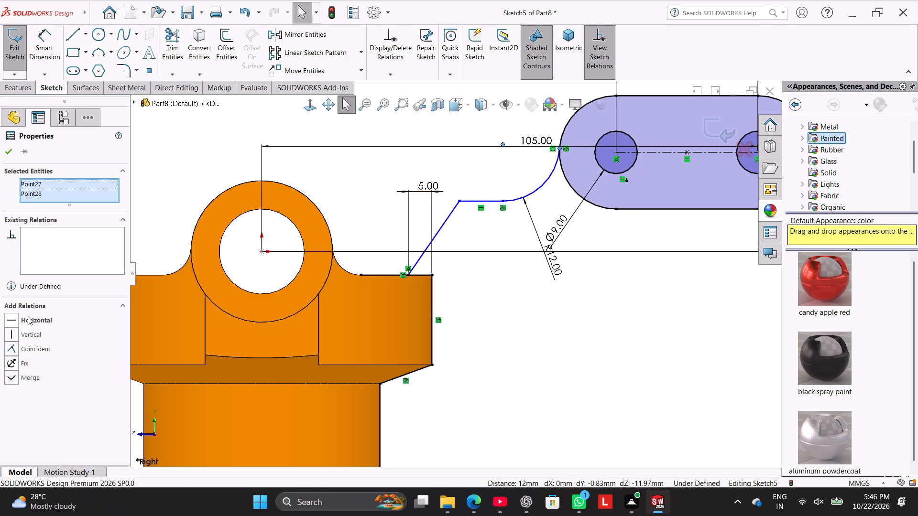
pyautogui.click(32, 318)
pyautogui.click(500, 332)
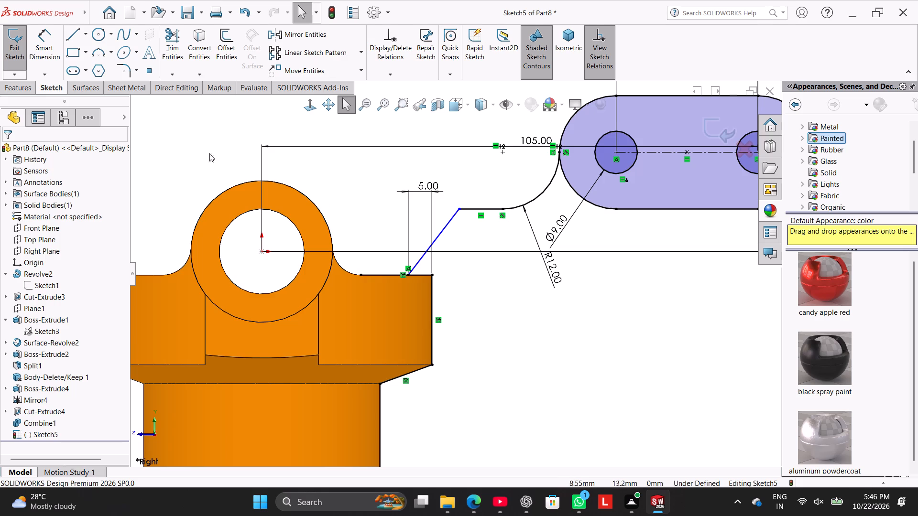
# Sketch a sloped line about 49 mm long from the flange's vertical edge to just below the slot.
pyautogui.click(75, 33)
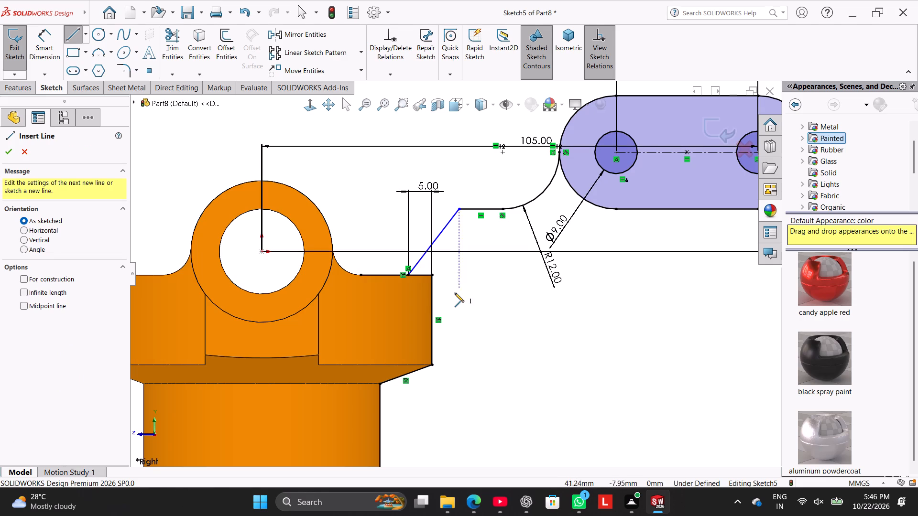
pyautogui.click(431, 338)
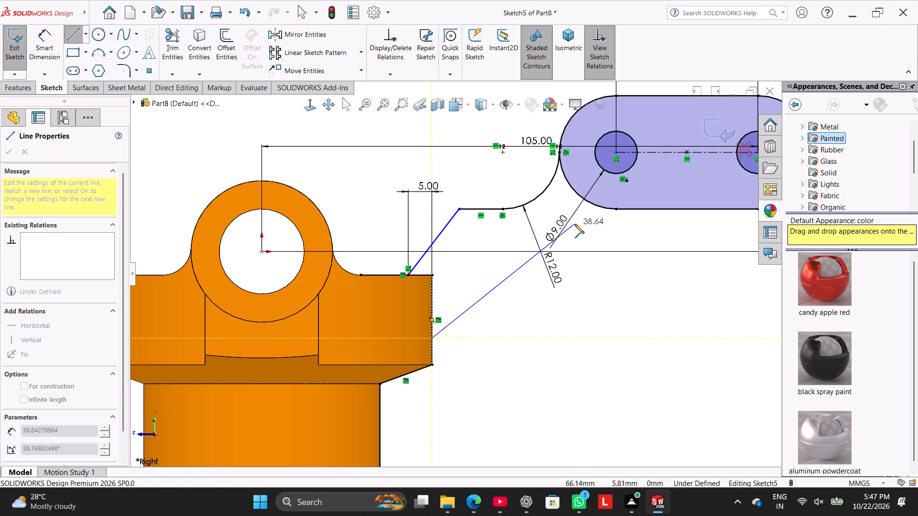
pyautogui.click(639, 238)
pyautogui.rightClick(638, 299)
pyautogui.click(650, 305)
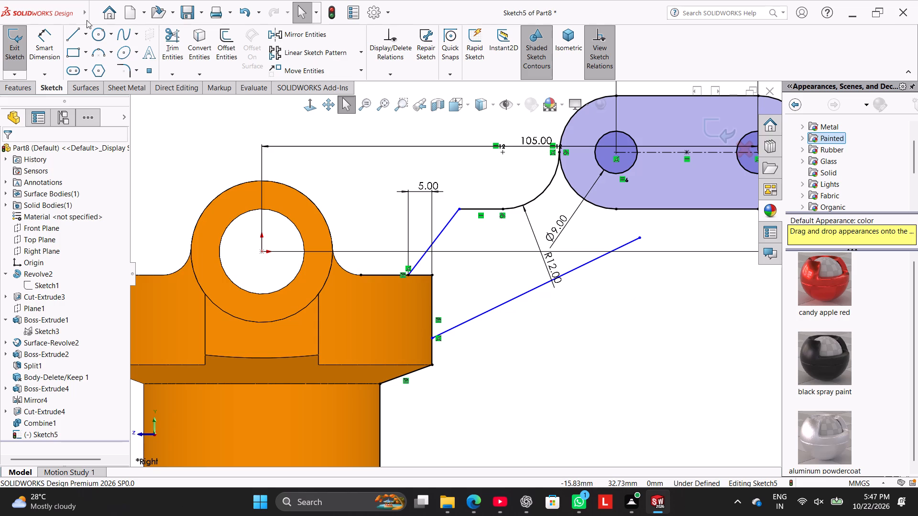
pyautogui.click(253, 124)
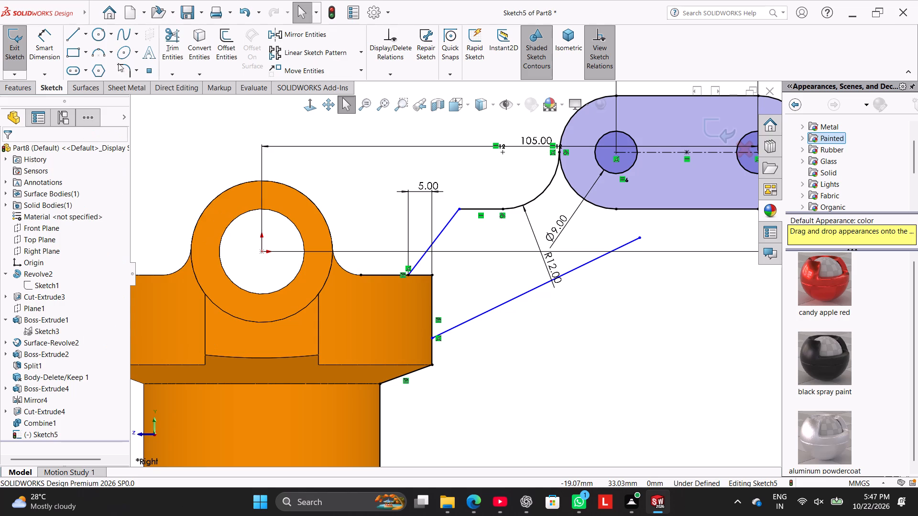
# Draw a three-point arc of about 11.7 mm radius from the sloped line's upper end to the slot's lower edge.
pyautogui.click(102, 49)
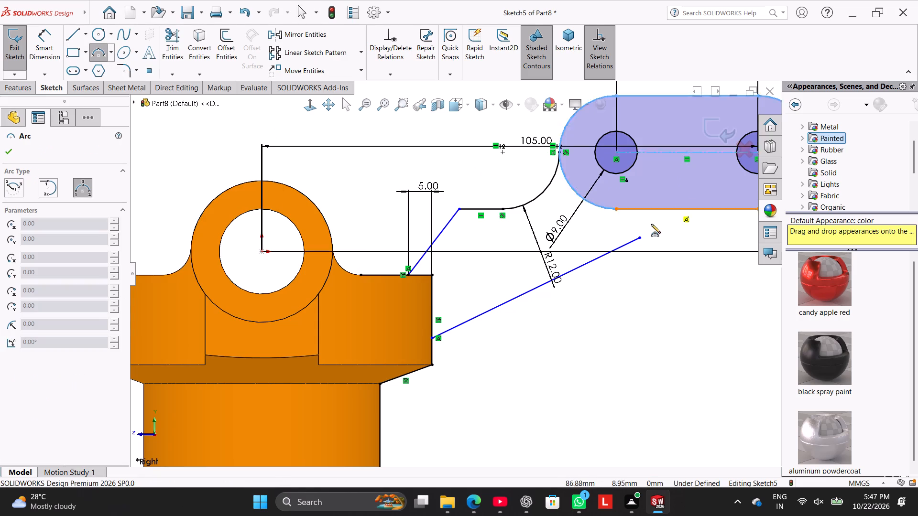
pyautogui.scroll(-2, 647, 220)
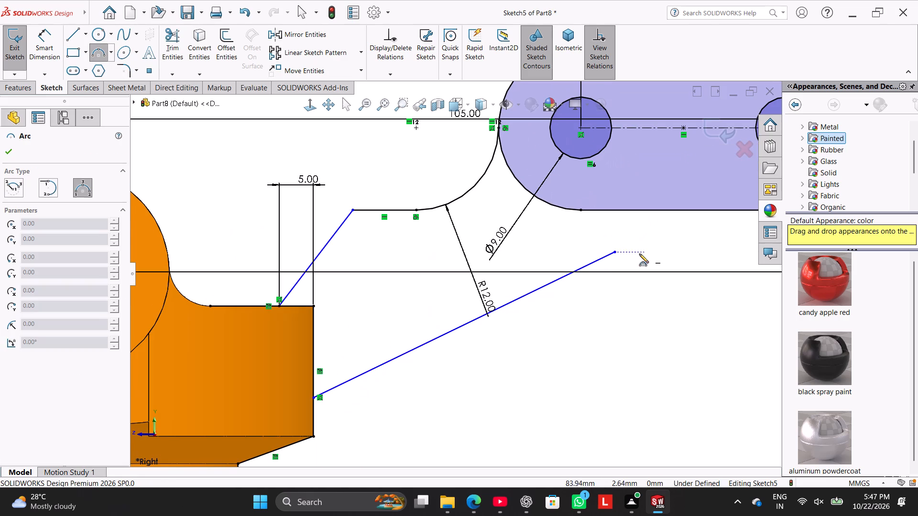
pyautogui.click(616, 249)
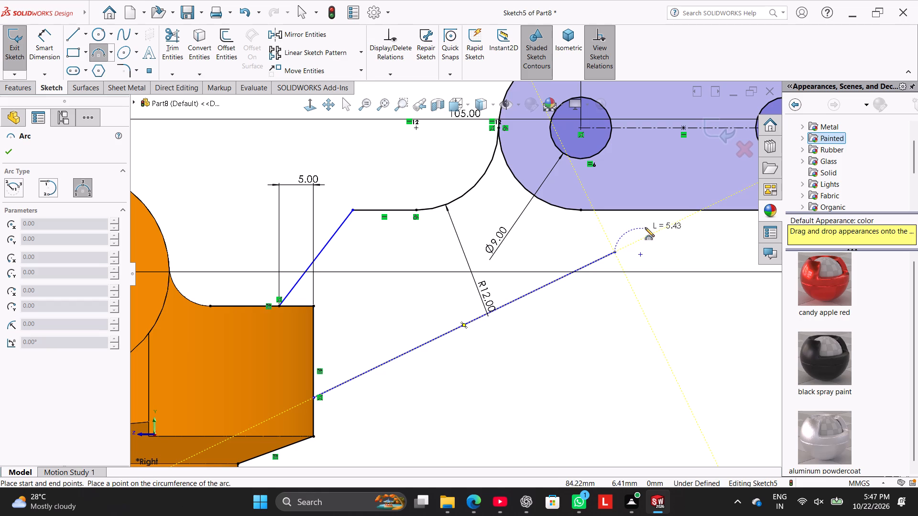
pyautogui.click(681, 213)
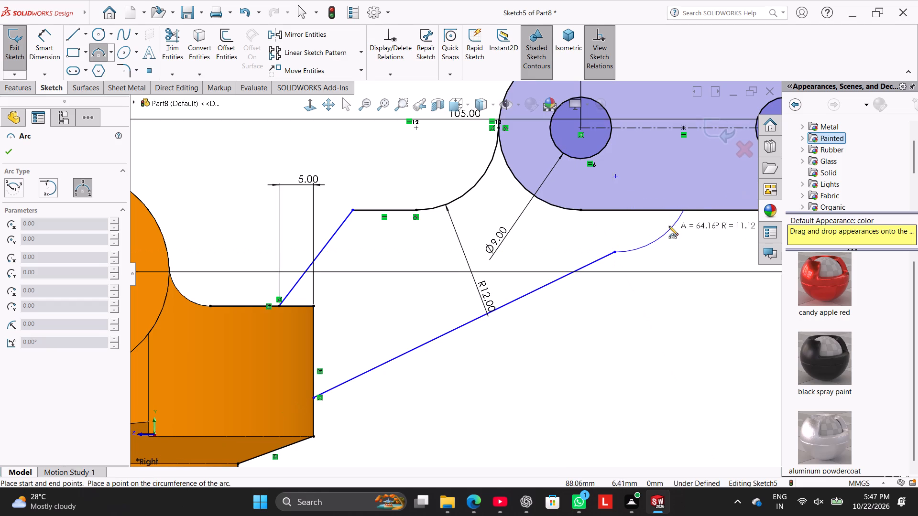
pyautogui.click(657, 215)
pyautogui.rightClick(668, 231)
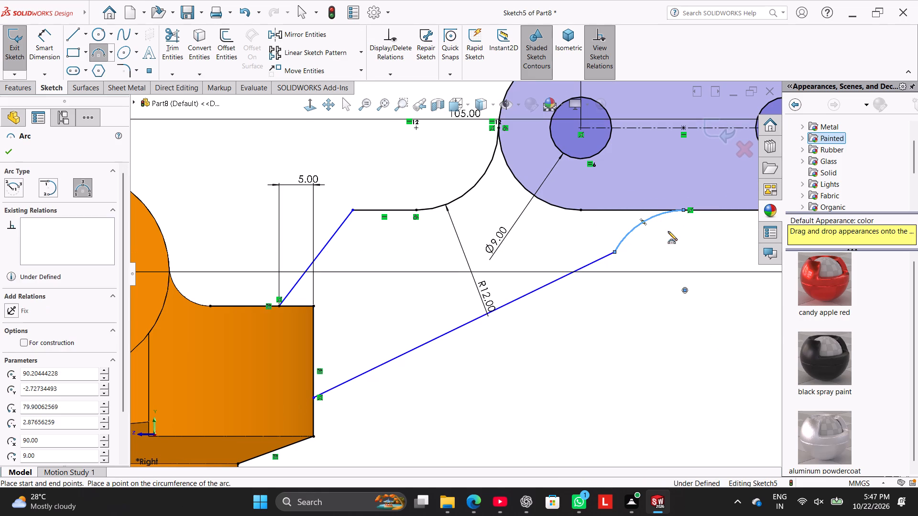
pyautogui.click(679, 236)
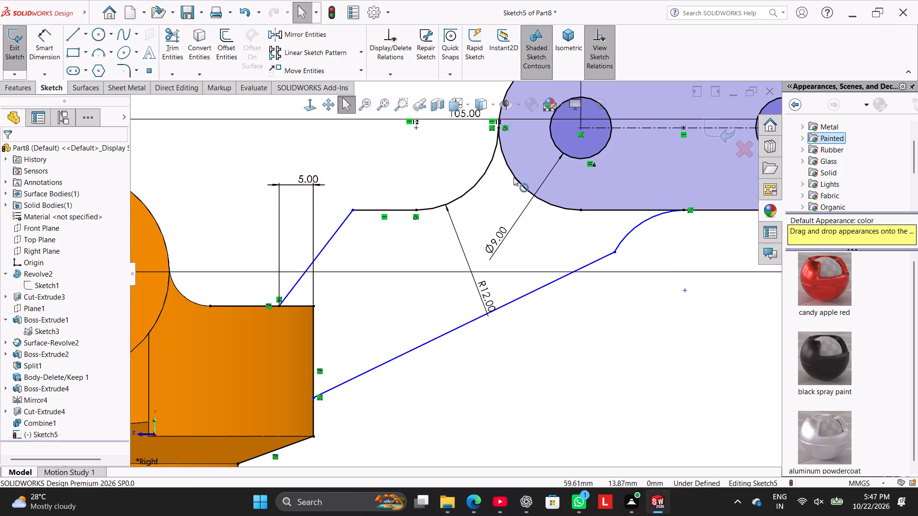
# Make the new arc tangent to the slot's lower straight edge.
pyautogui.scroll(-2, 671, 227)
pyautogui.keyDown('ctrl'); pyautogui.click(625, 212); pyautogui.keyUp('ctrl')
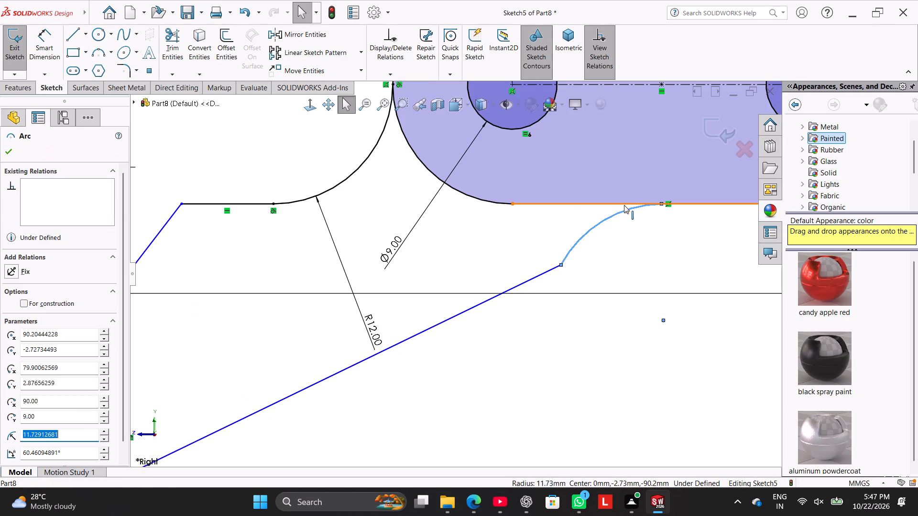
pyautogui.keyDown('ctrl'); pyautogui.click(624, 204); pyautogui.keyUp('ctrl')
pyautogui.click(41, 334)
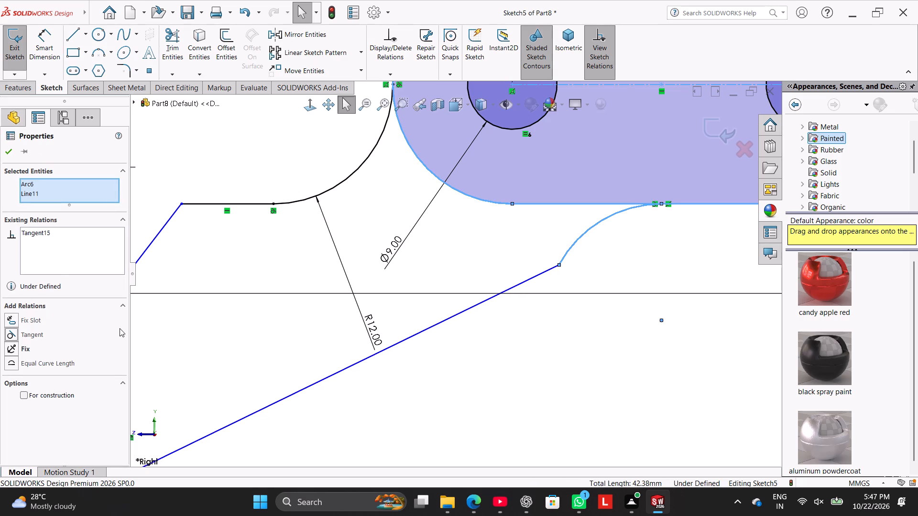
pyautogui.click(595, 372)
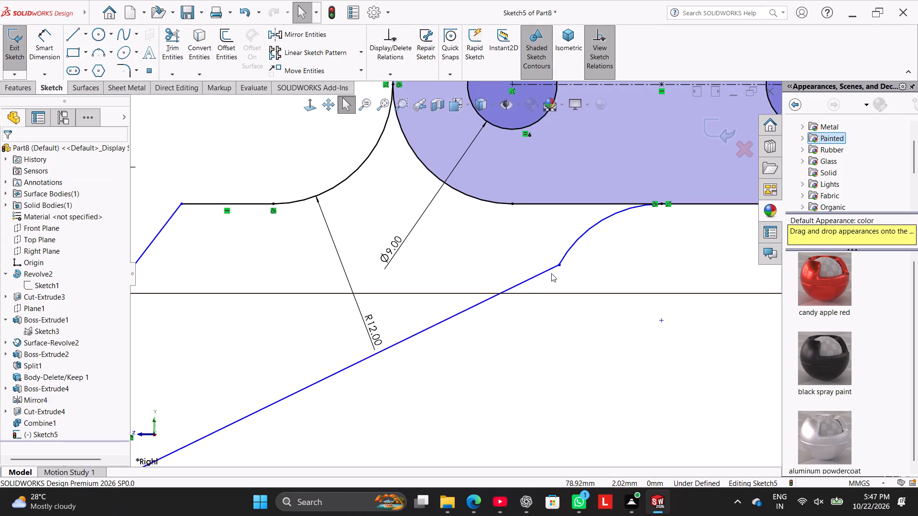
# Make the new arc tangent to the sloped line.
pyautogui.keyDown('ctrl'); pyautogui.click(550, 270); pyautogui.keyUp('ctrl')
pyautogui.keyDown('ctrl'); pyautogui.click(565, 252); pyautogui.keyUp('ctrl')
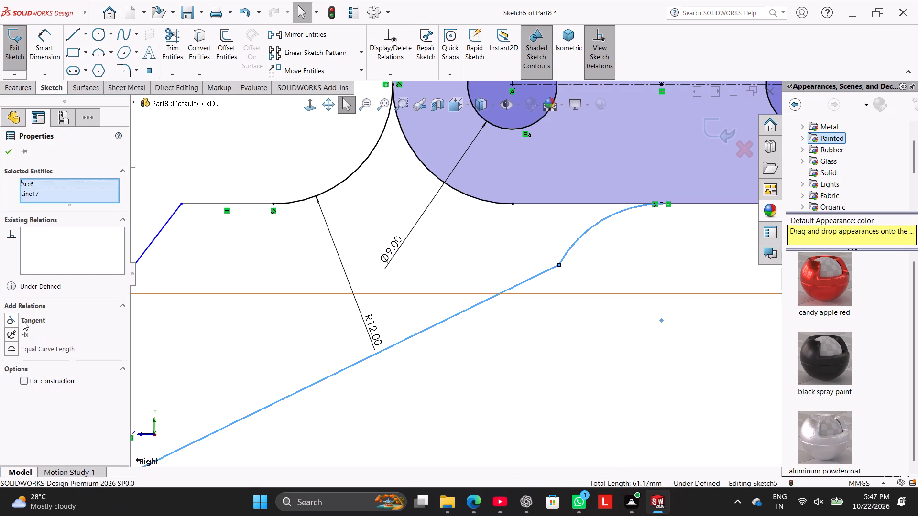
pyautogui.click(24, 322)
pyautogui.click(475, 347)
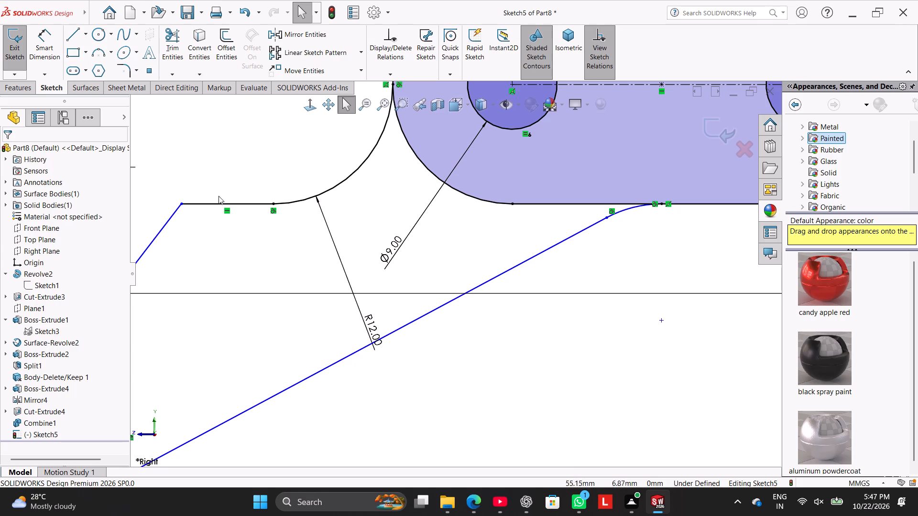
# Dimension the new arc under the slot with a radius of 12 mm.
pyautogui.click(54, 55)
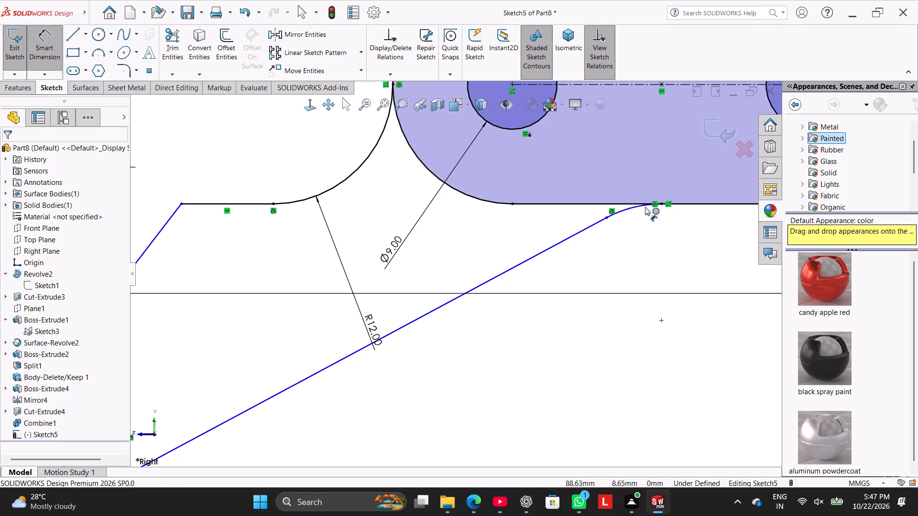
pyautogui.click(627, 209)
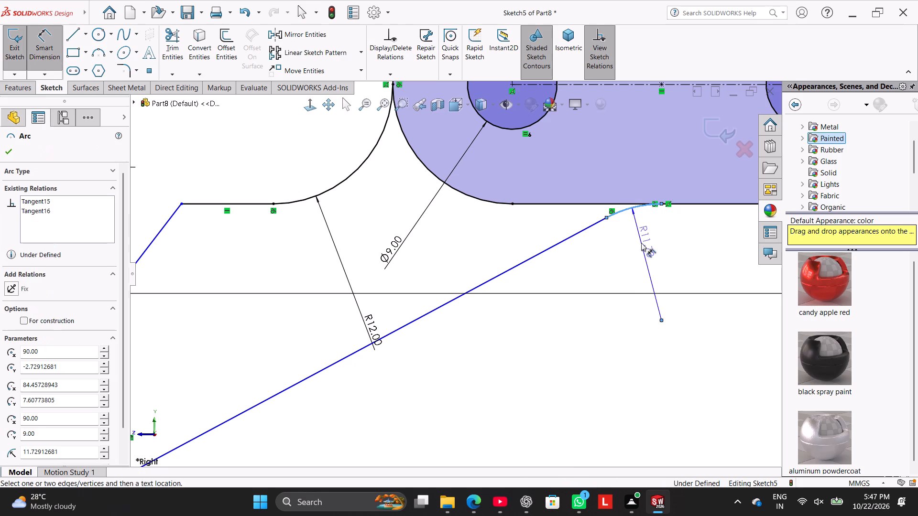
pyautogui.click(641, 247)
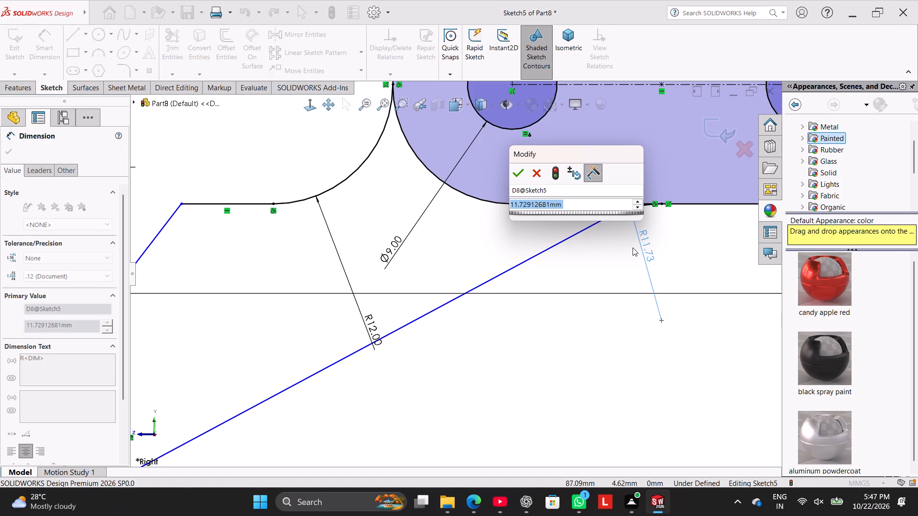
pyautogui.write('12')
pyautogui.press('Return')
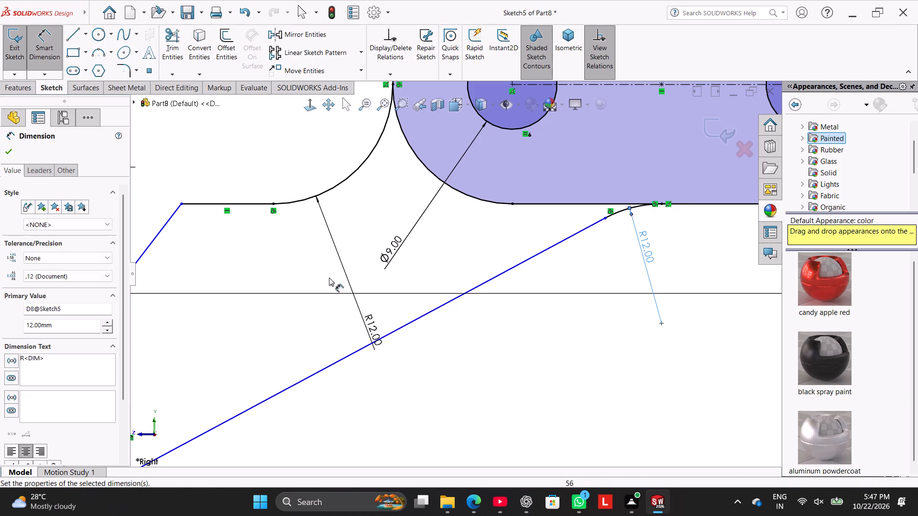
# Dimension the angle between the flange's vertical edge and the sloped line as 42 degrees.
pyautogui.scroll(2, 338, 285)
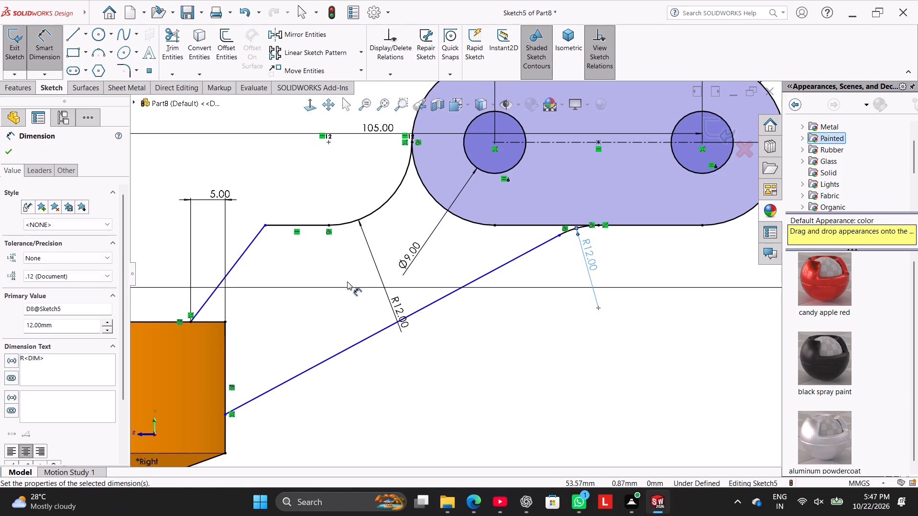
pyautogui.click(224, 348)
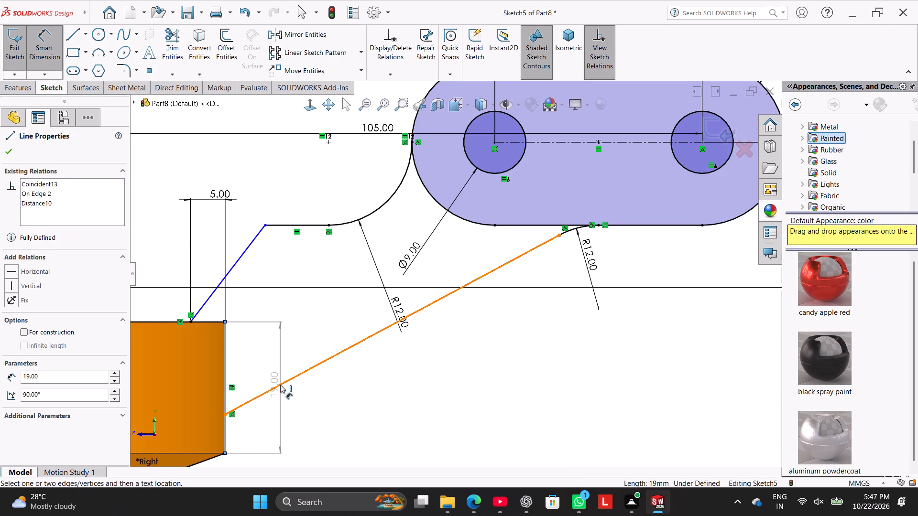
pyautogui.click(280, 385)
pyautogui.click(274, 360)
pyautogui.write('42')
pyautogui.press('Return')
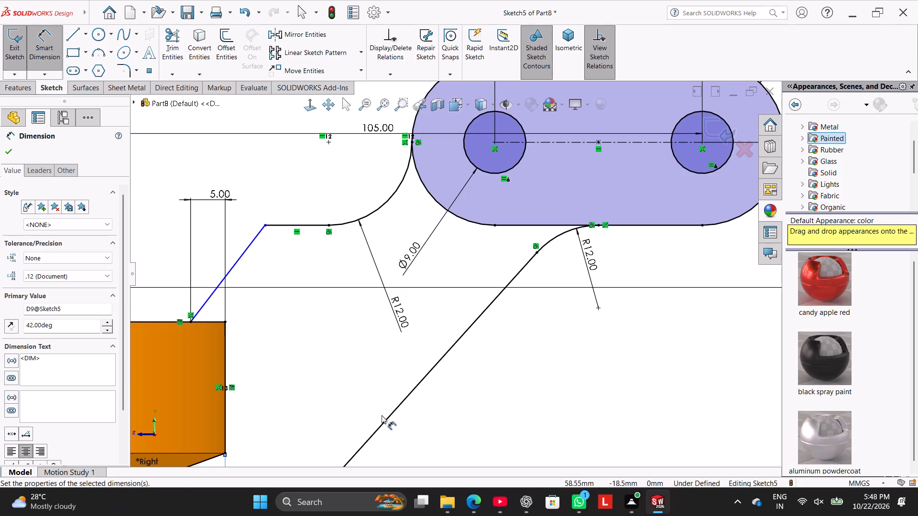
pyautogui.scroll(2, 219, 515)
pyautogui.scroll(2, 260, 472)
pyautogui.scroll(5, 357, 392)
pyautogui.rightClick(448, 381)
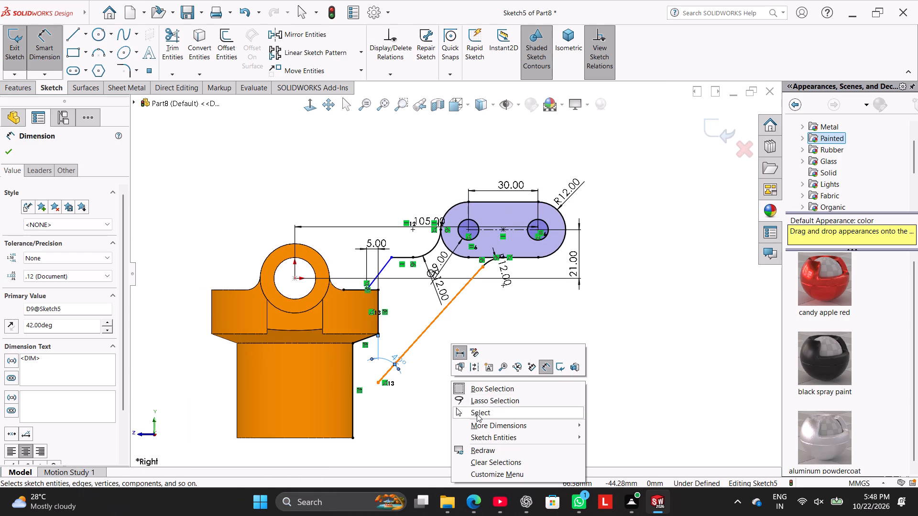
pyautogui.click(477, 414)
# Delete the coincident relation tying the sloped line's lower endpoint to the flange's vertical edge.
pyautogui.scroll(-3, 408, 370)
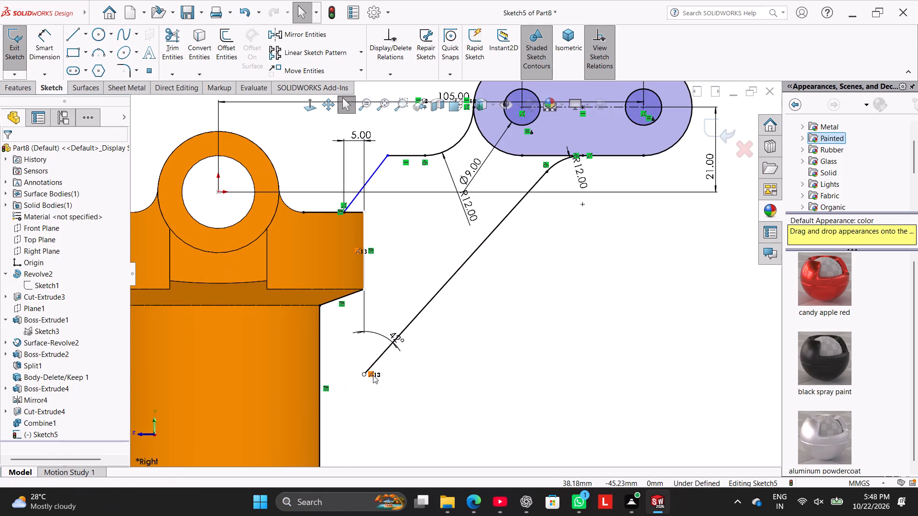
pyautogui.rightClick(373, 375)
pyautogui.click(356, 405)
pyautogui.scroll(1, 361, 406)
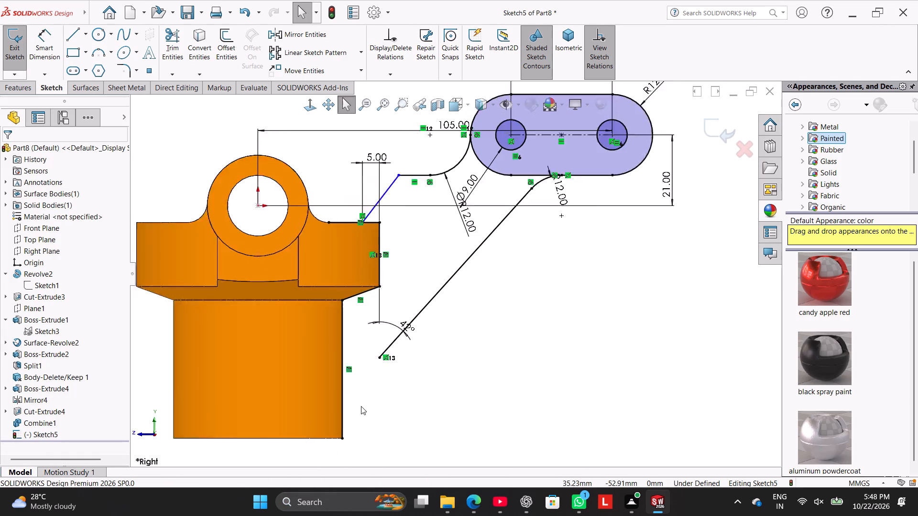
pyautogui.scroll(2, 361, 406)
pyautogui.rightClick(410, 332)
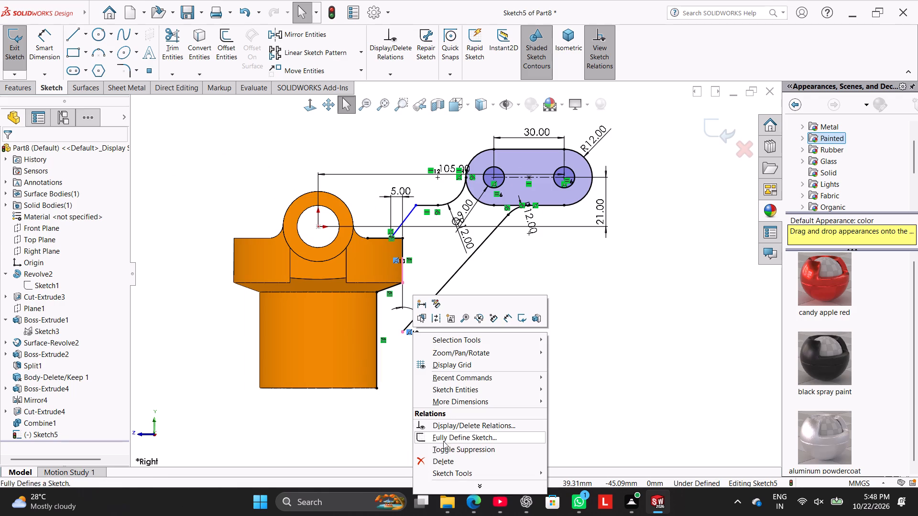
pyautogui.click(512, 463)
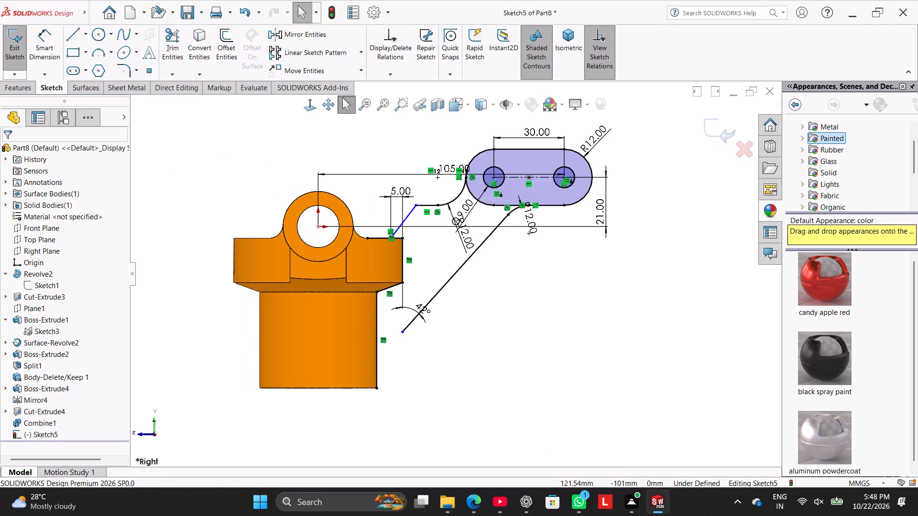
# Move the sloped line's lower endpoint onto the vertical side edge of the lower cylinder.
pyautogui.moveTo(403, 330); pyautogui.dragTo(401, 334)
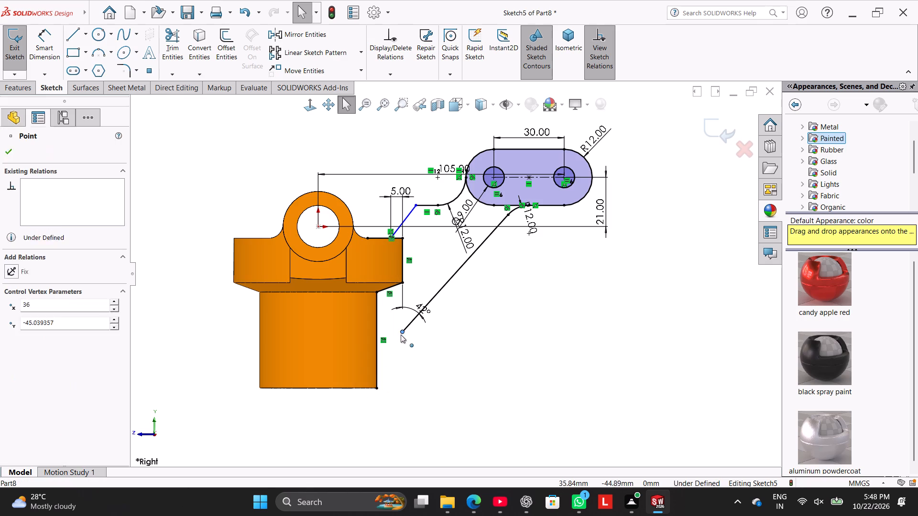
pyautogui.moveTo(401, 334); pyautogui.dragTo(377, 361)
pyautogui.click(434, 367)
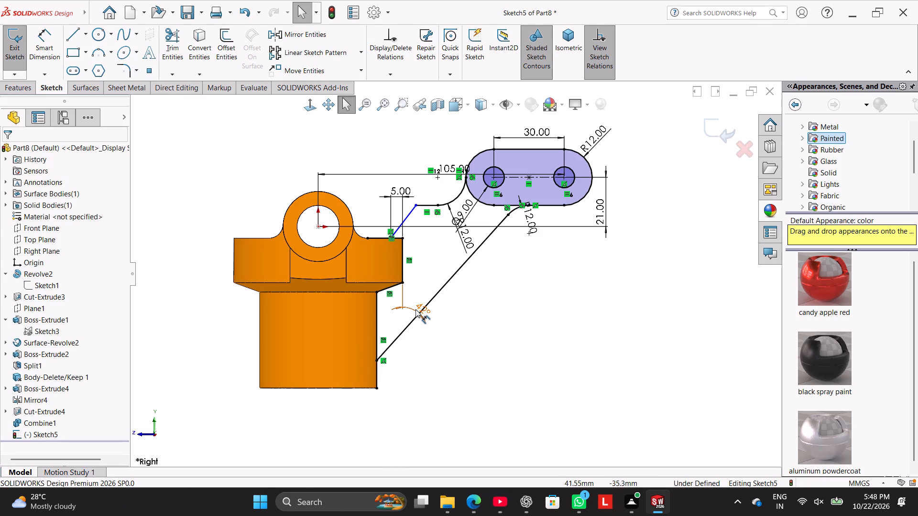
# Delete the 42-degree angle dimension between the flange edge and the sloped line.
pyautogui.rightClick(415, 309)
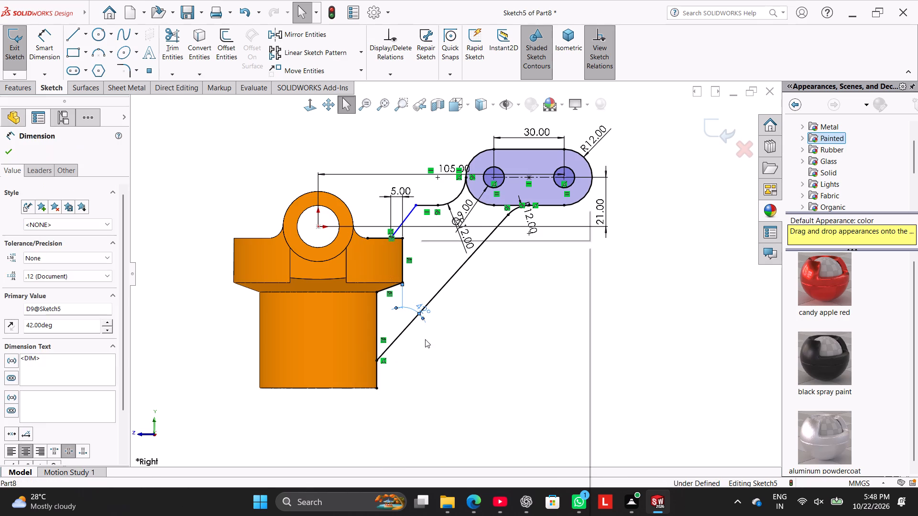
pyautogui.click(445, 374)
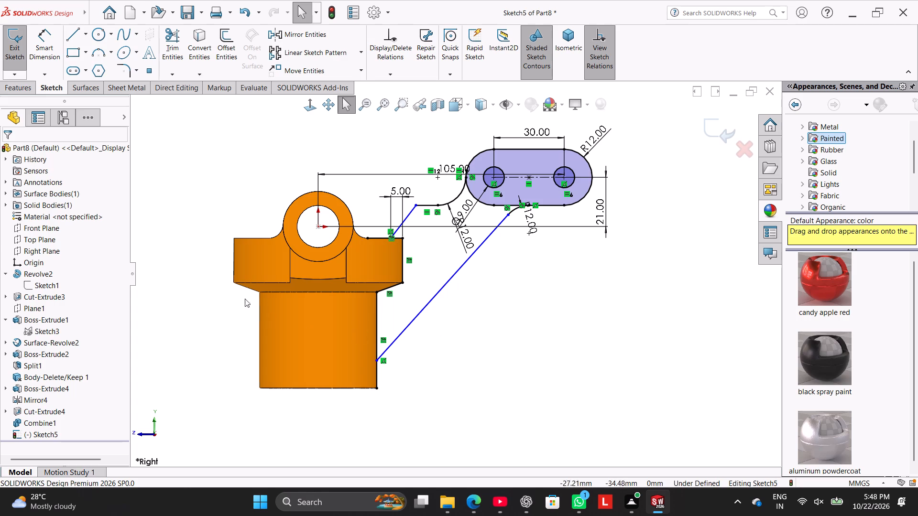
# Add a 42-degree angle dimension between the lower cylinder's vertical side edge and the long sloped line.
pyautogui.click(52, 43)
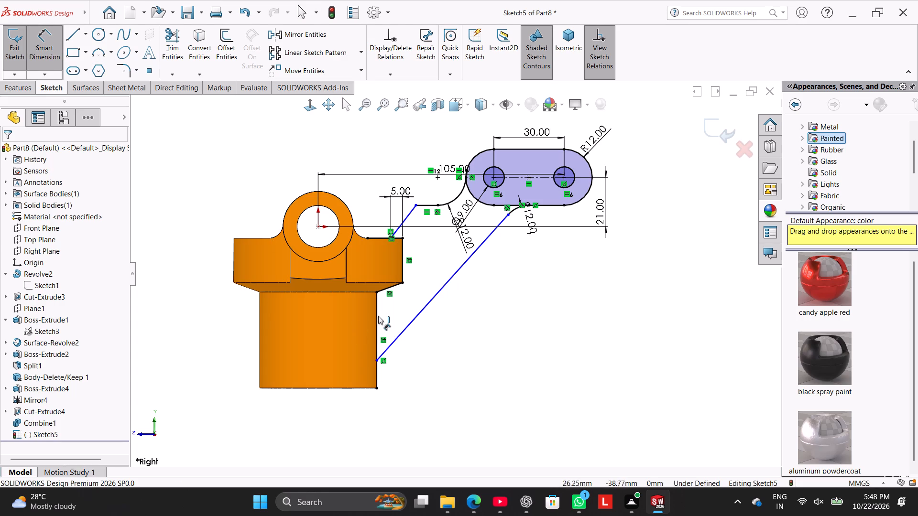
pyautogui.click(378, 316)
pyautogui.click(407, 326)
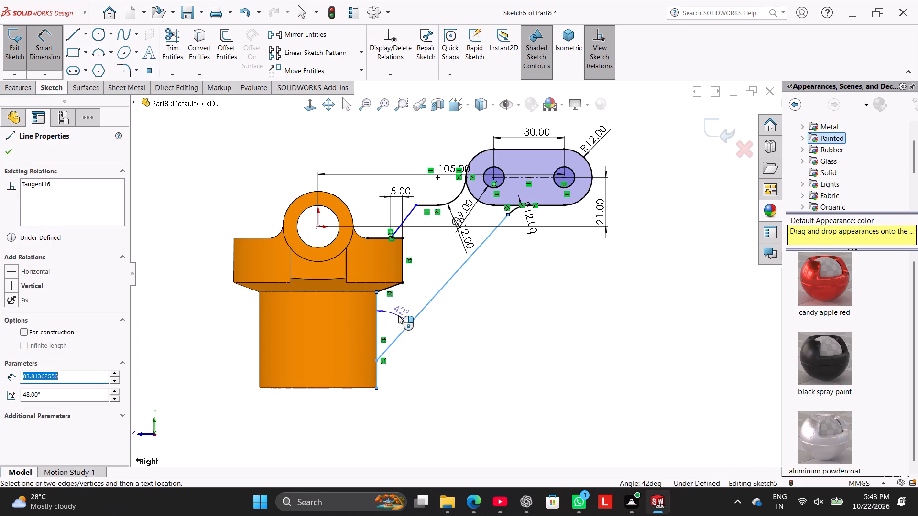
pyautogui.click(398, 315)
pyautogui.click(422, 247)
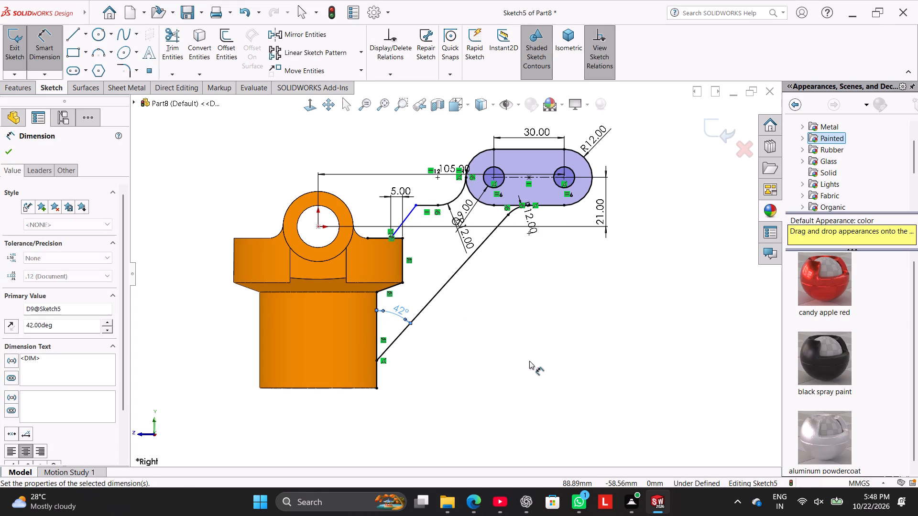
pyautogui.rightClick(534, 342)
pyautogui.click(564, 373)
# Add a parallel relation between the long sloped line and the short sloped line above the flange.
pyautogui.keyDown('ctrl'); pyautogui.click(444, 288); pyautogui.keyUp('ctrl')
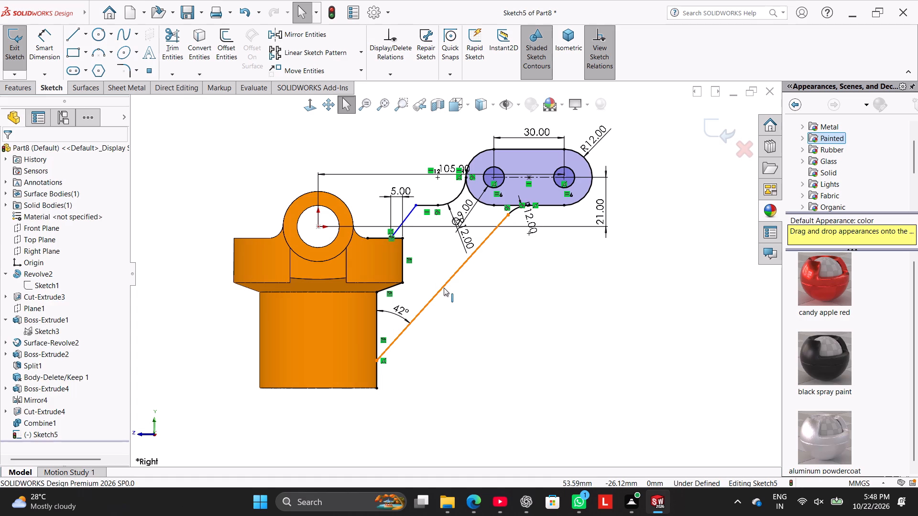
pyautogui.keyDown('ctrl'); pyautogui.click(411, 214); pyautogui.keyUp('ctrl')
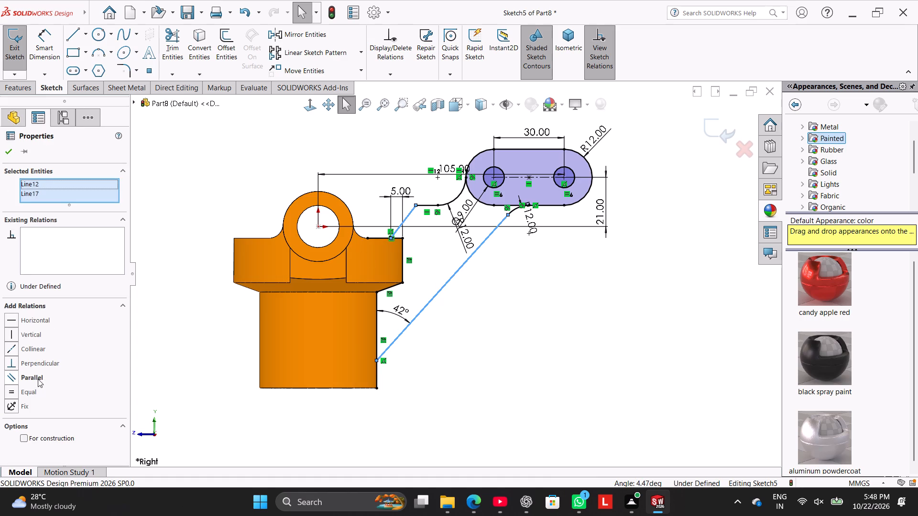
pyautogui.click(38, 379)
pyautogui.click(493, 354)
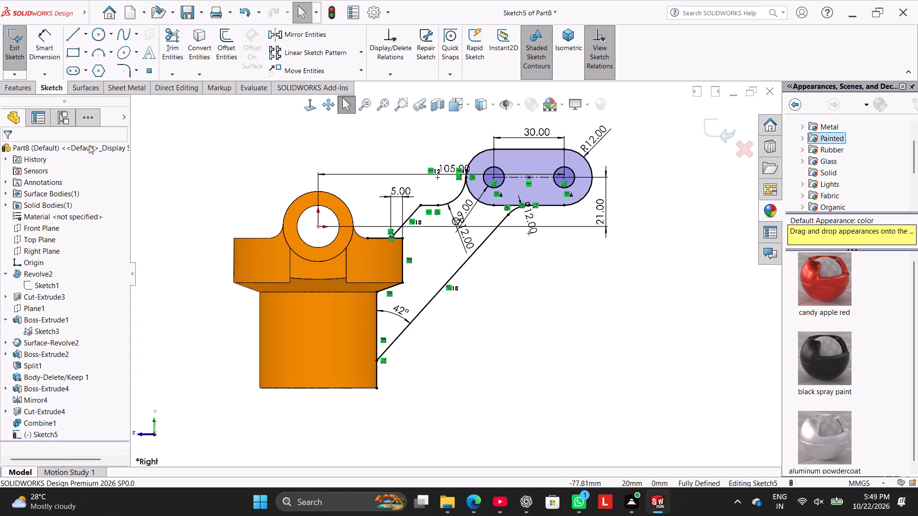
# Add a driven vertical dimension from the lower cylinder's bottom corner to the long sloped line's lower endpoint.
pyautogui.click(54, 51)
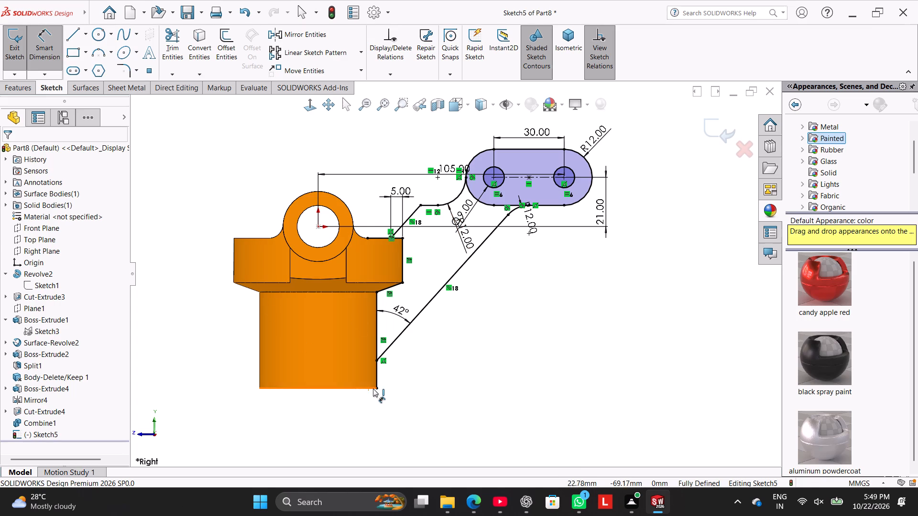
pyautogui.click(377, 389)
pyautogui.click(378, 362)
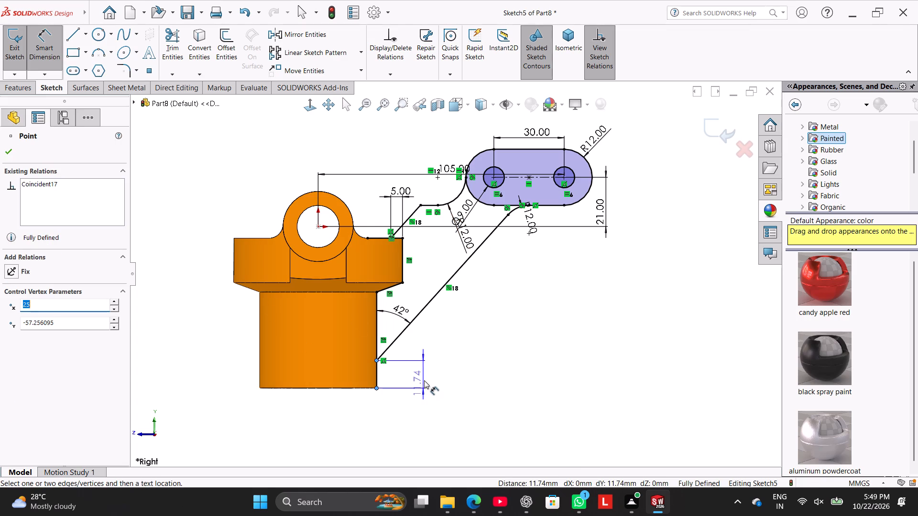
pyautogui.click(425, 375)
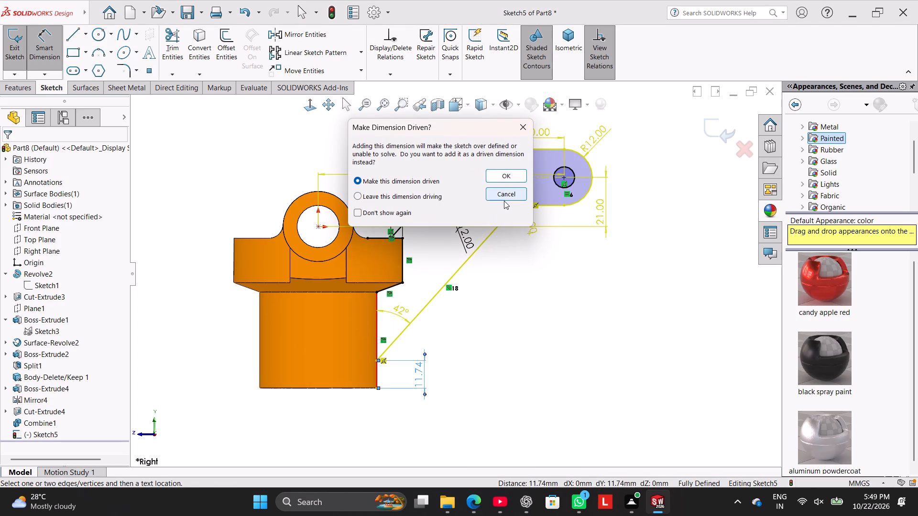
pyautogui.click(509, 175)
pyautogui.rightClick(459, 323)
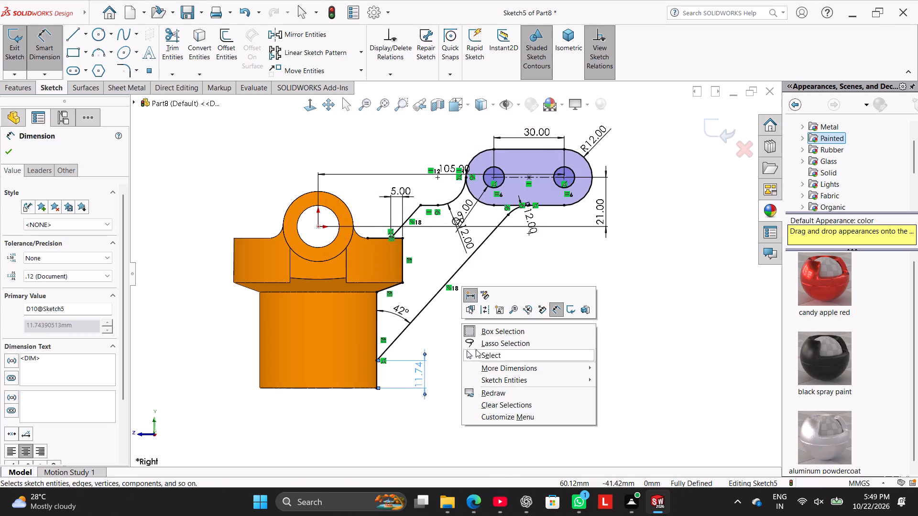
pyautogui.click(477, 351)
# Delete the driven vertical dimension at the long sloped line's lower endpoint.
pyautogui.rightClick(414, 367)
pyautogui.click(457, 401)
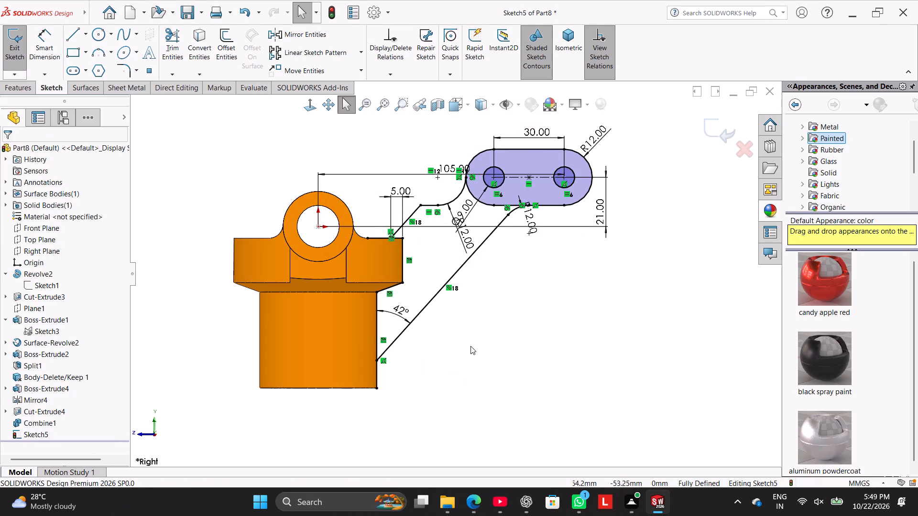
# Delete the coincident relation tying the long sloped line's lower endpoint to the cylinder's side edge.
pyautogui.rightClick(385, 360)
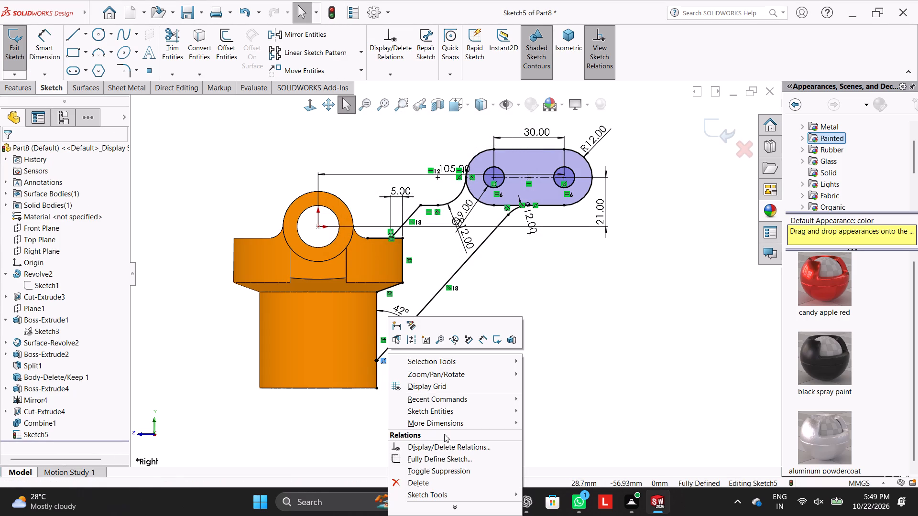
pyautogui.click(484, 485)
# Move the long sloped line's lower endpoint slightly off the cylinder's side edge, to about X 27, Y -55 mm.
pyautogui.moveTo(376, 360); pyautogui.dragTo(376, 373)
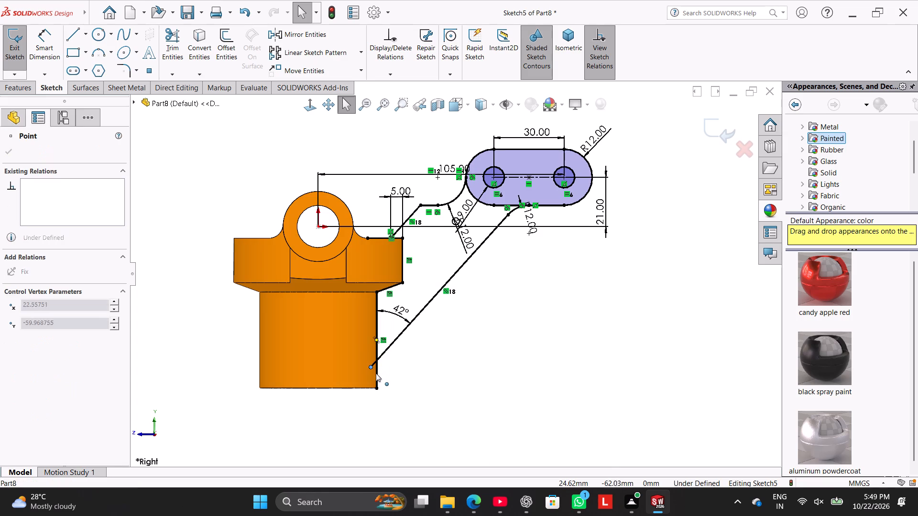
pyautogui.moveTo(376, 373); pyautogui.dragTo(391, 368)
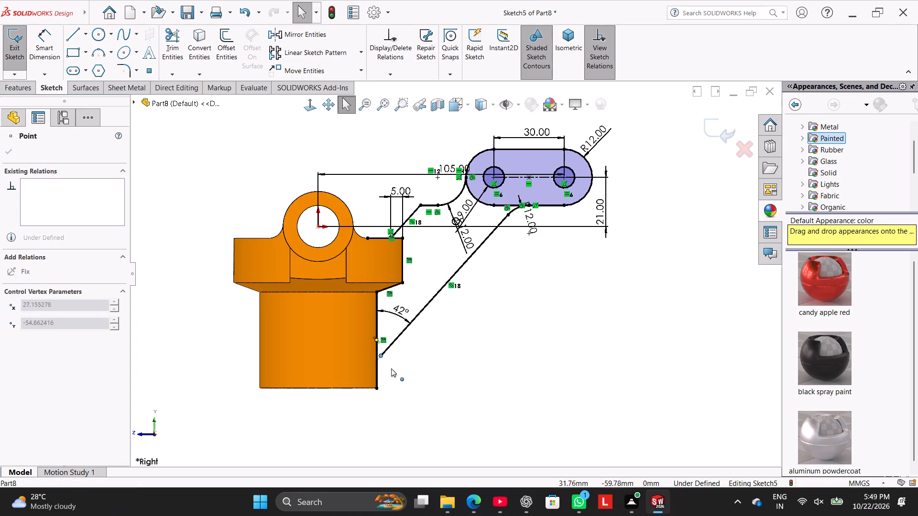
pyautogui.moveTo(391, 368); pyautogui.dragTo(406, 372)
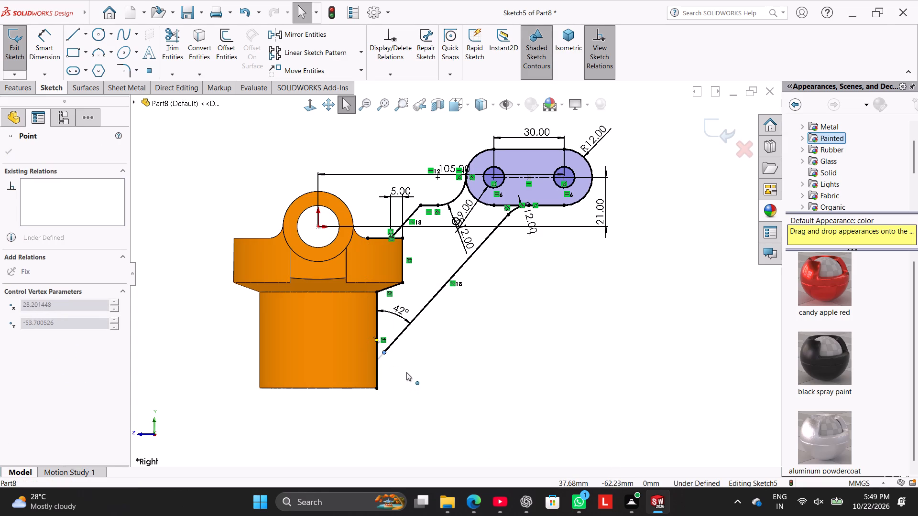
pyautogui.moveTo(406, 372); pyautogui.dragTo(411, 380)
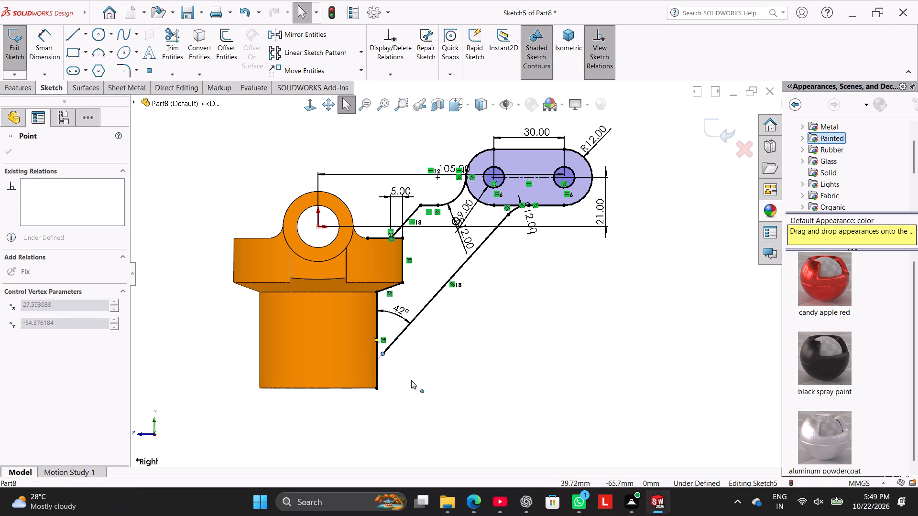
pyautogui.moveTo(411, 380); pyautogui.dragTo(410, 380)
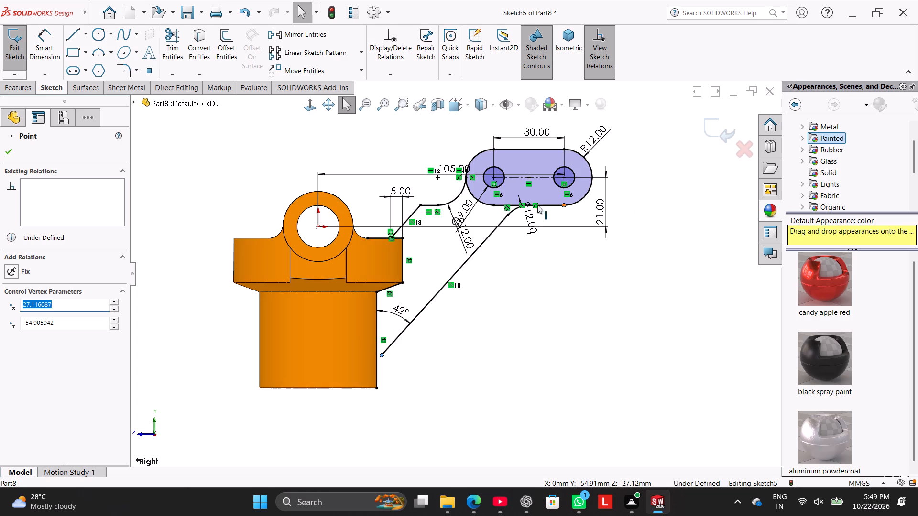
# Delete the relation fixing the position of the lower R12 arc's upper endpoint on the slot's bottom edge.
pyautogui.scroll(-7, 521, 194)
pyautogui.scroll(-4, 507, 292)
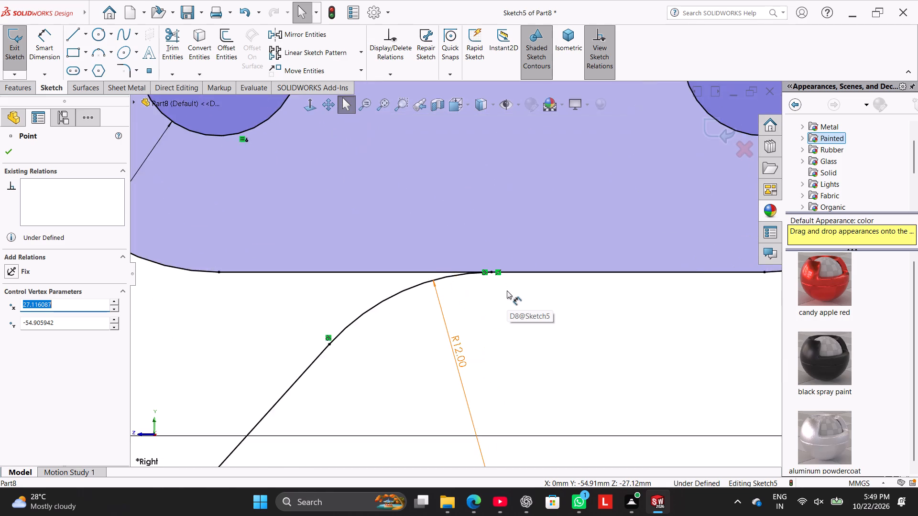
pyautogui.scroll(-3, 507, 290)
pyautogui.rightClick(479, 258)
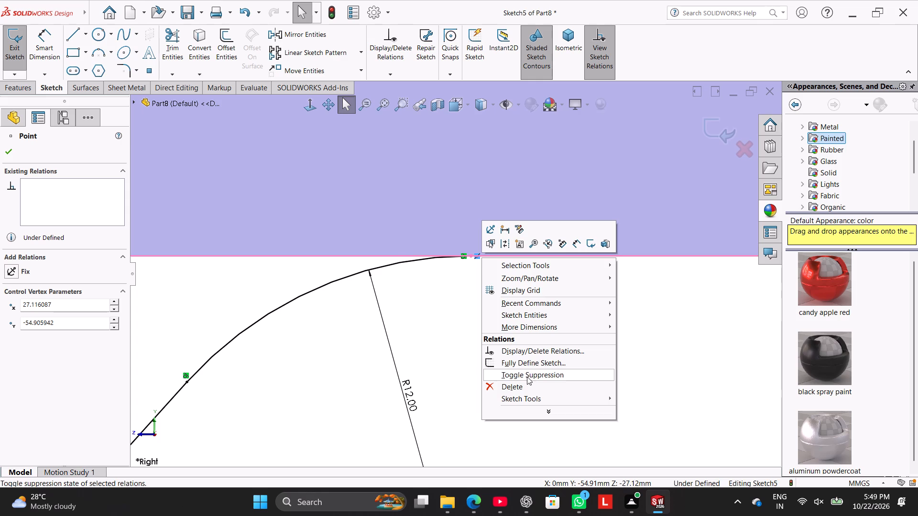
pyautogui.click(530, 383)
# Dimension the long sloped line's lower endpoint 5 mm above the lower cylinder's bottom corner.
pyautogui.scroll(15, 479, 308)
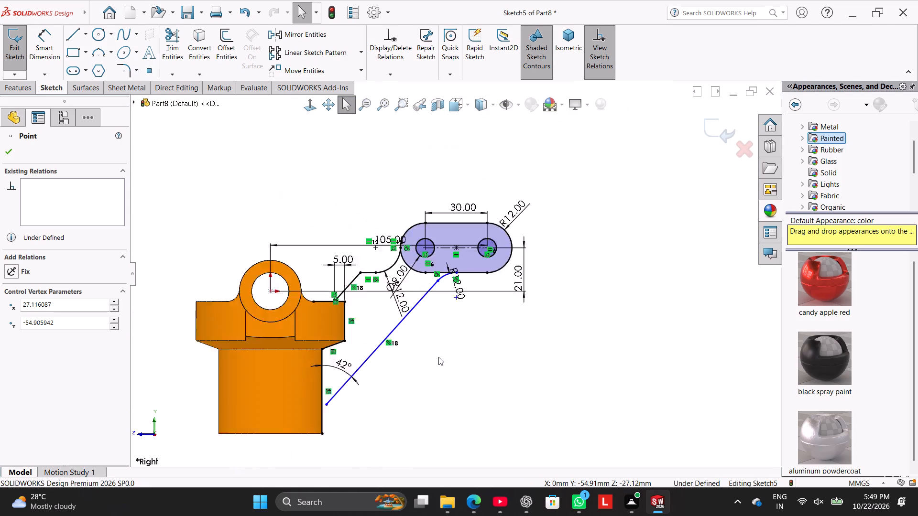
pyautogui.scroll(2, 438, 357)
pyautogui.scroll(-5, 417, 371)
pyautogui.click(51, 46)
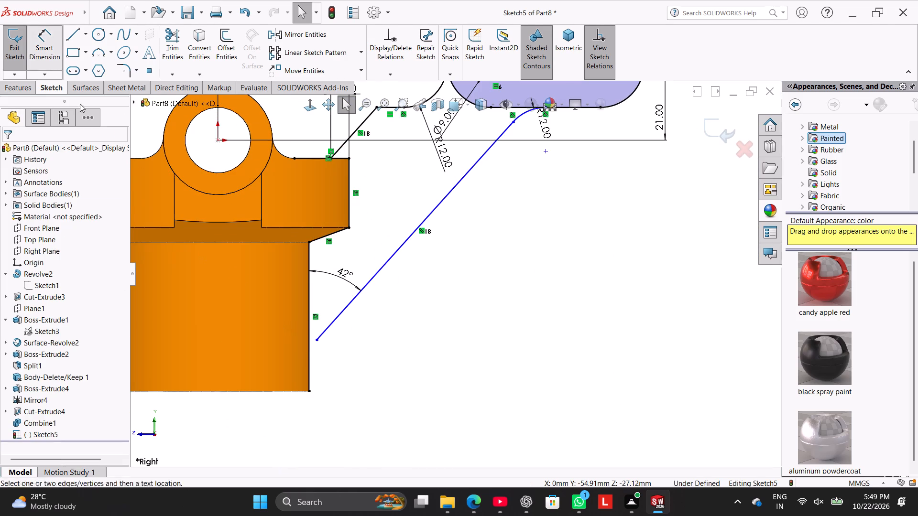
pyautogui.click(317, 339)
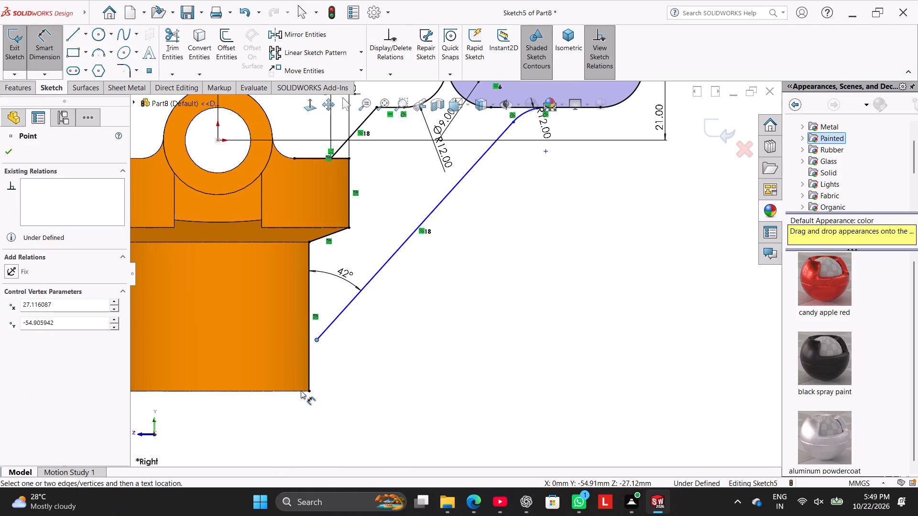
pyautogui.click(308, 391)
pyautogui.click(354, 367)
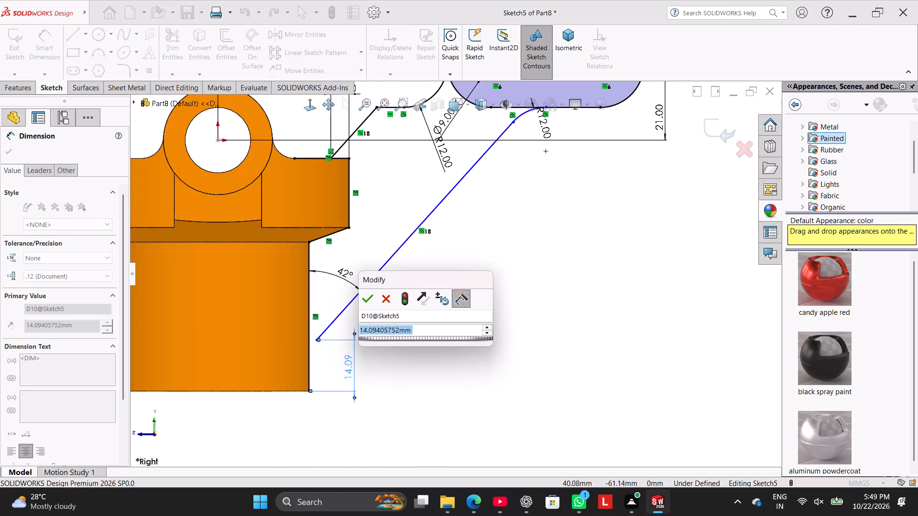
pyautogui.press('5')
pyautogui.press('Return')
pyautogui.rightClick(389, 320)
pyautogui.moveTo(425, 352); pyautogui.dragTo(418, 353)
# Move the long sloped line's lower endpoint back onto the lower cylinder's vertical side edge.
pyautogui.moveTo(284, 374); pyautogui.dragTo(310, 351)
pyautogui.click(436, 403)
# Extend the lower R12 arc by moving its upper endpoint to the tangent point on the slot's bottom edge.
pyautogui.scroll(2, 482, 248)
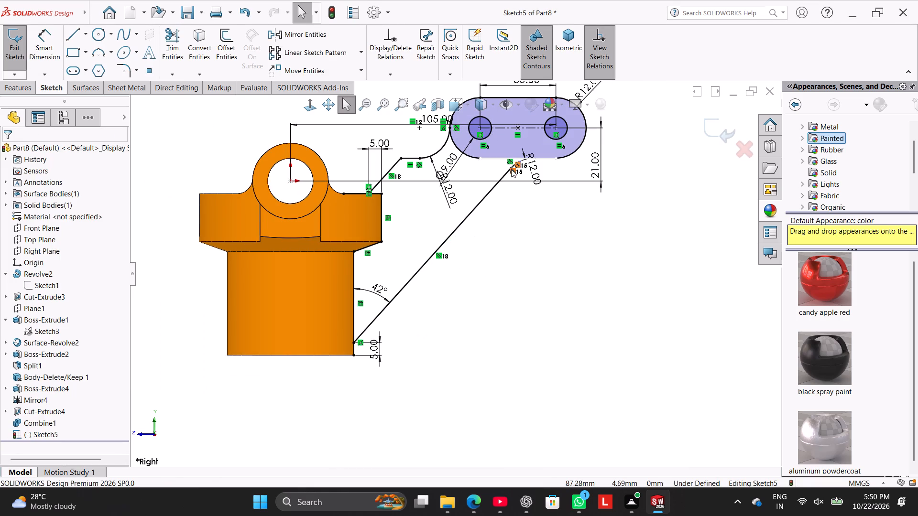
pyautogui.scroll(-6, 511, 169)
pyautogui.click(477, 299)
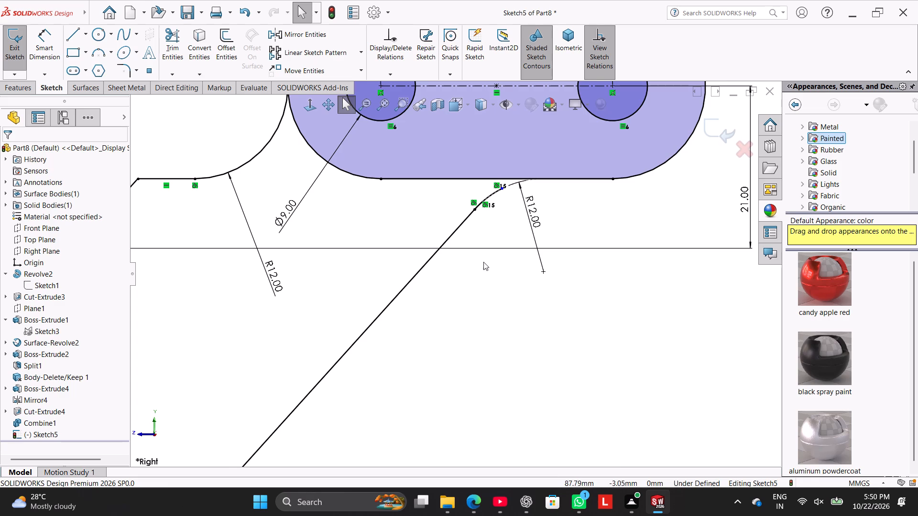
pyautogui.scroll(-4, 492, 228)
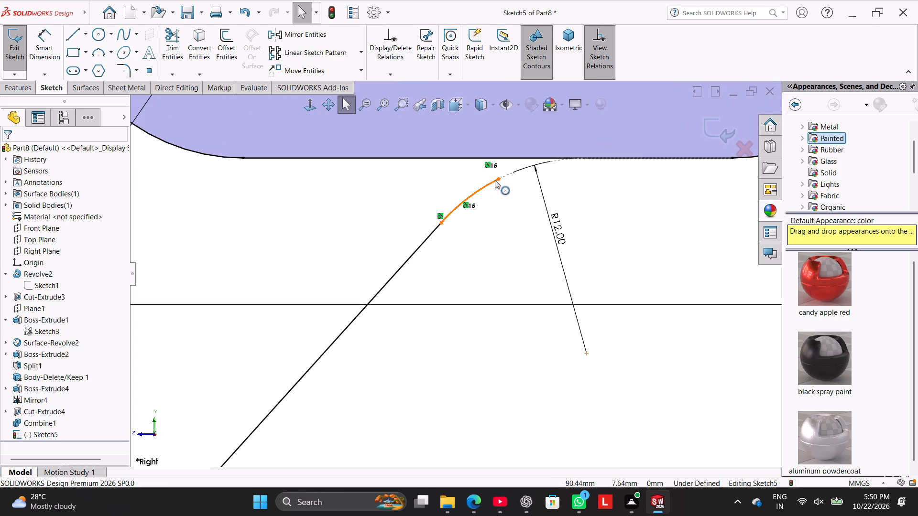
pyautogui.moveTo(497, 180); pyautogui.dragTo(561, 169)
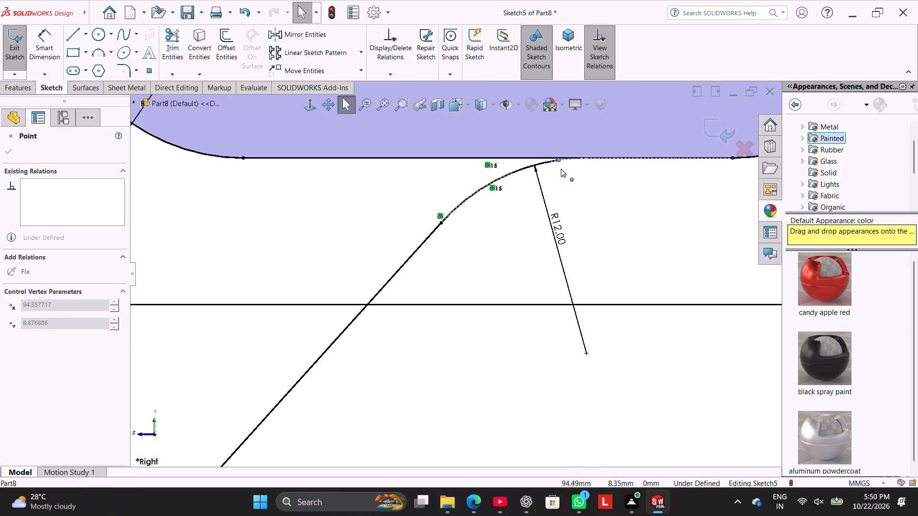
pyautogui.moveTo(561, 169); pyautogui.dragTo(582, 179)
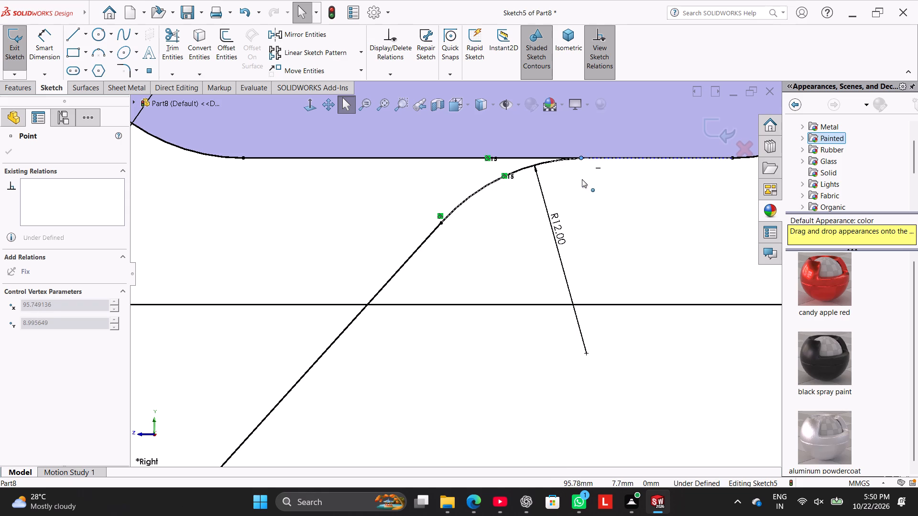
pyautogui.moveTo(582, 179); pyautogui.dragTo(584, 183)
pyautogui.click(514, 261)
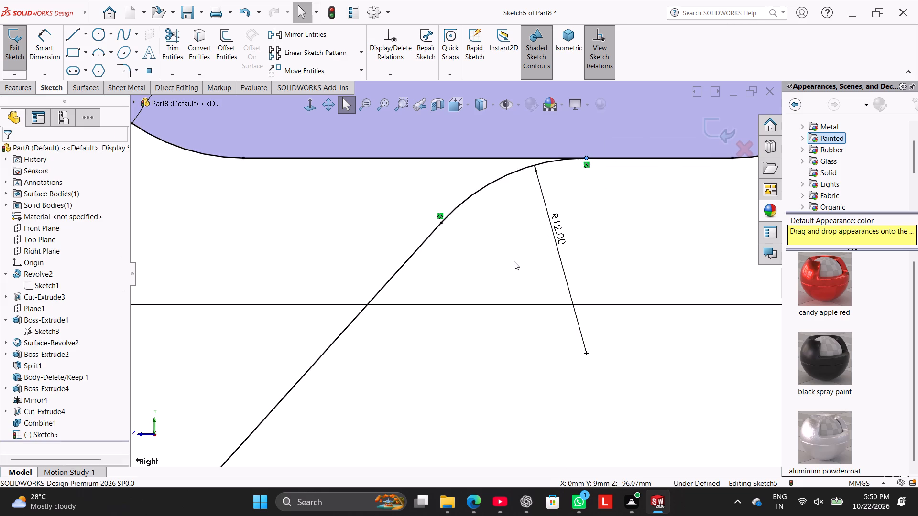
# Add a coincident relation between the lower R12 arc's upper endpoint and the slot's bottom edge.
pyautogui.scroll(7, 516, 262)
pyautogui.scroll(6, 459, 315)
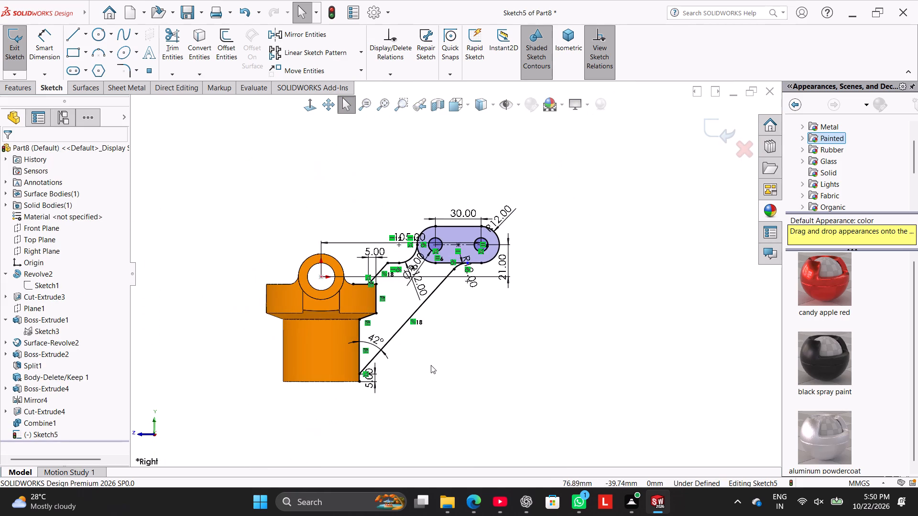
pyautogui.scroll(-3, 443, 305)
pyautogui.scroll(-11, 451, 250)
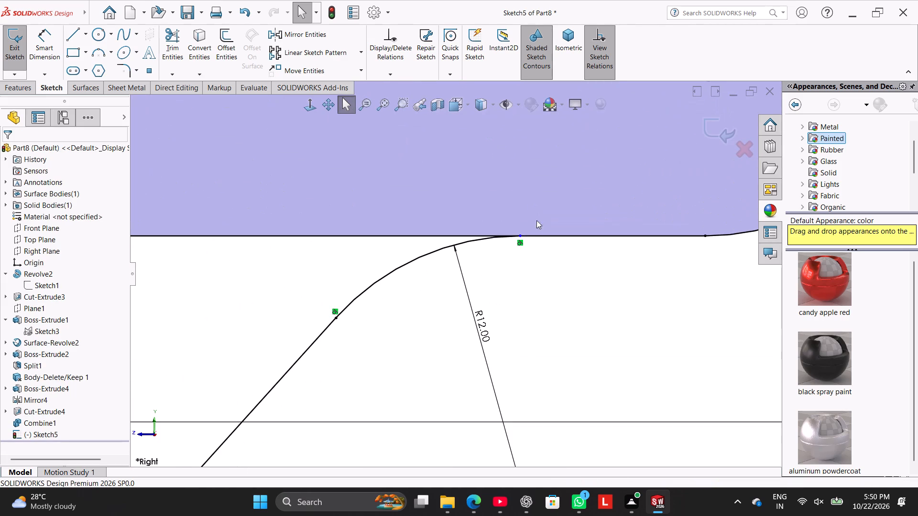
pyautogui.keyDown('ctrl'); pyautogui.click(519, 236); pyautogui.keyUp('ctrl')
pyautogui.keyDown('ctrl'); pyautogui.click(536, 237); pyautogui.keyUp('ctrl')
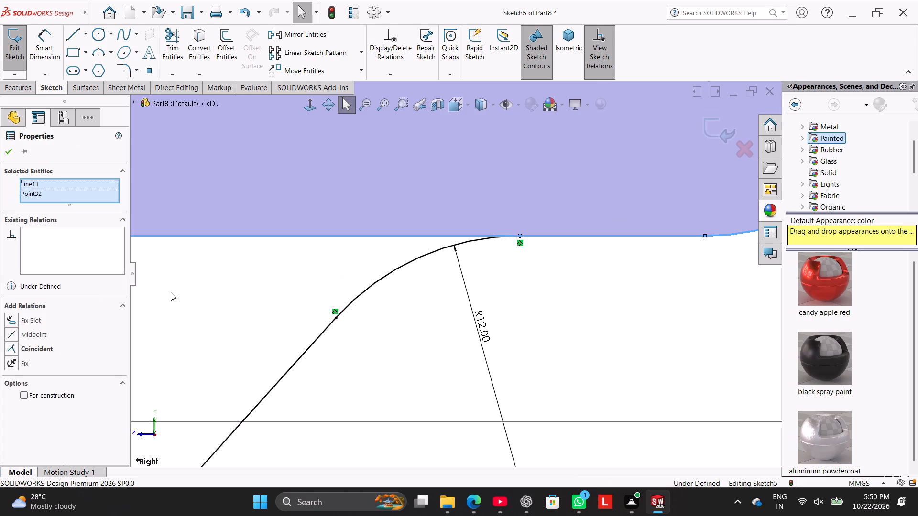
pyautogui.click(32, 349)
pyautogui.click(220, 320)
# Hide the sketch relation symbols.
pyautogui.scroll(7, 272, 320)
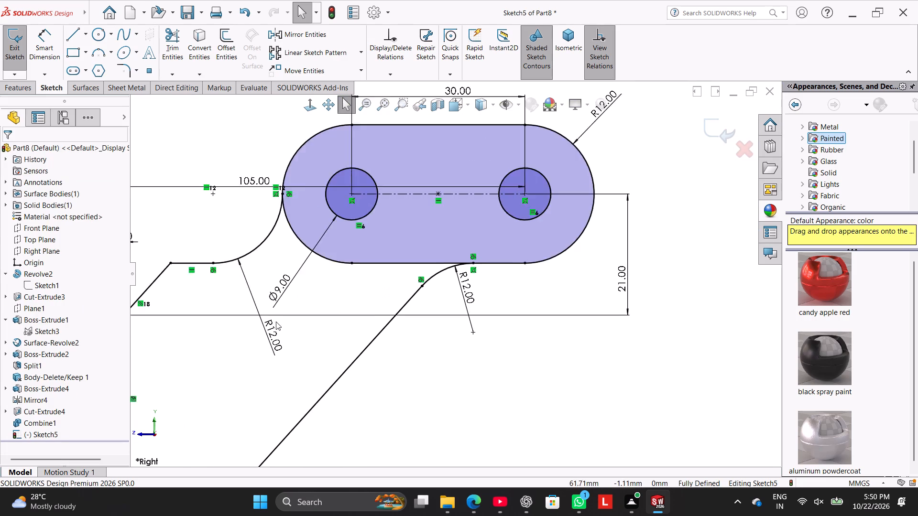
pyautogui.scroll(2, 276, 322)
pyautogui.scroll(2, 357, 344)
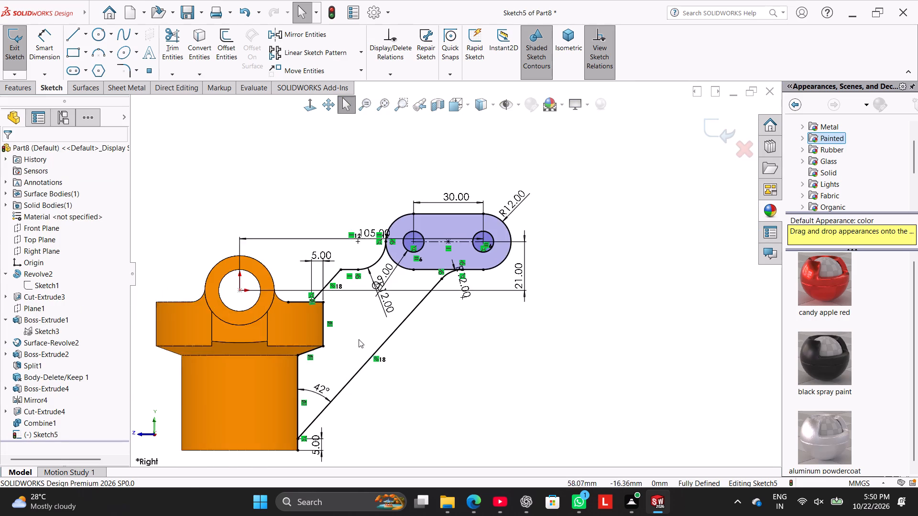
pyautogui.scroll(3, 359, 339)
pyautogui.click(594, 74)
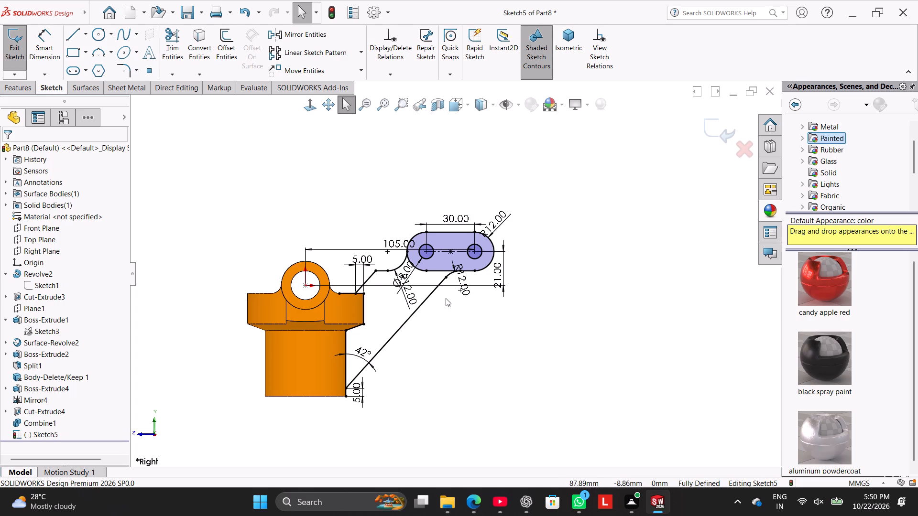
# Trim the flange's top edge line back to the short sloped line's lower endpoint.
pyautogui.scroll(-2, 384, 328)
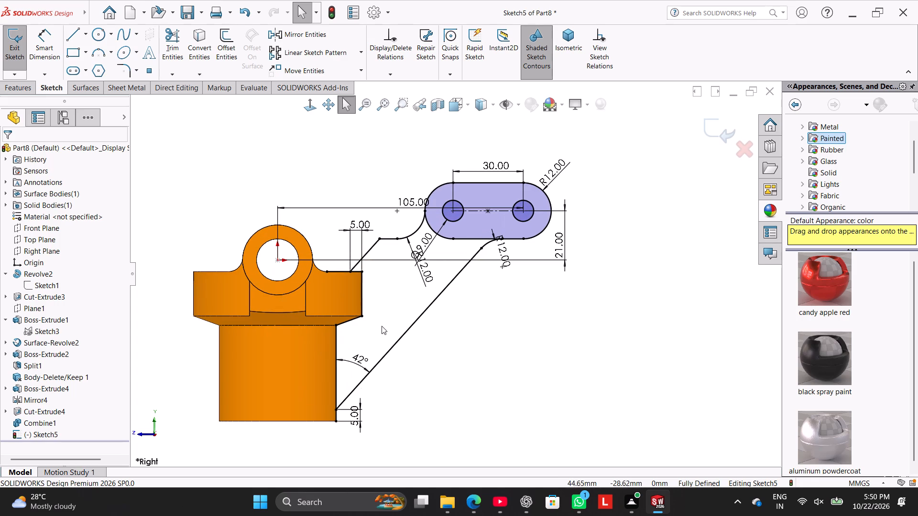
pyautogui.click(173, 50)
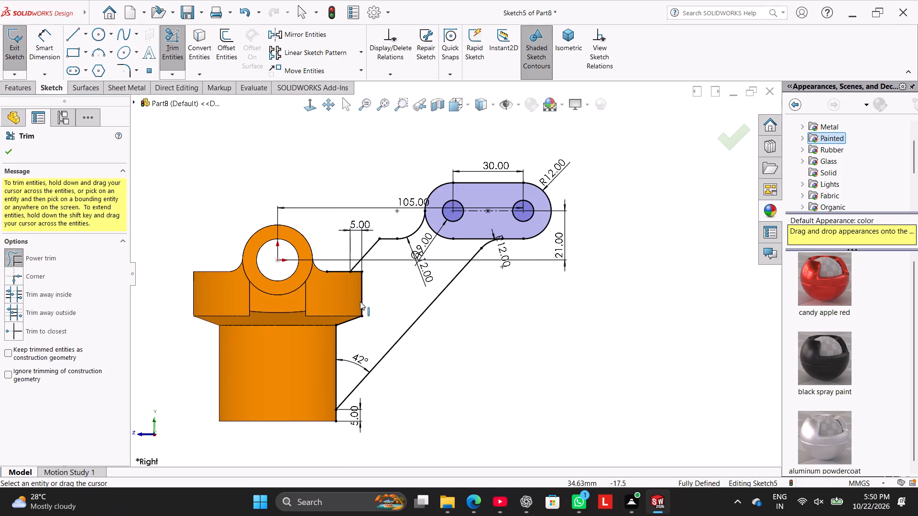
pyautogui.scroll(-3, 360, 301)
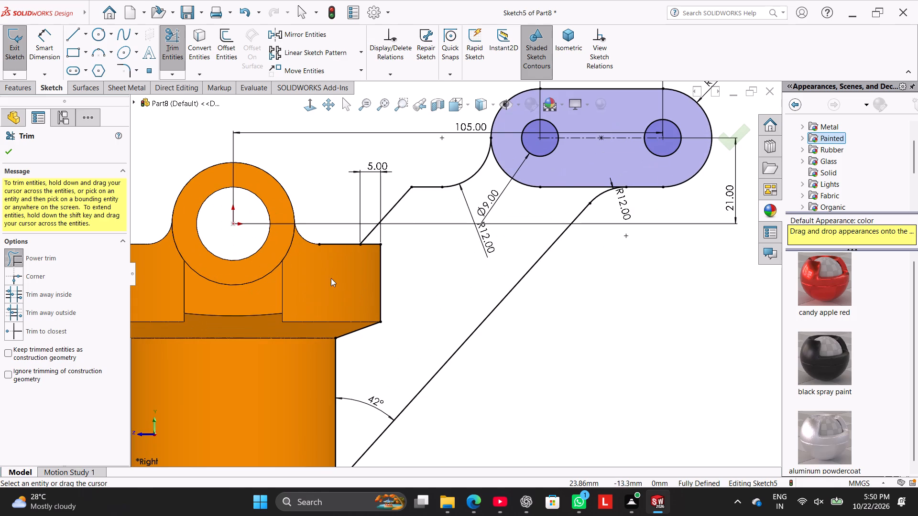
pyautogui.scroll(-3, 331, 277)
pyautogui.moveTo(358, 201); pyautogui.dragTo(360, 228)
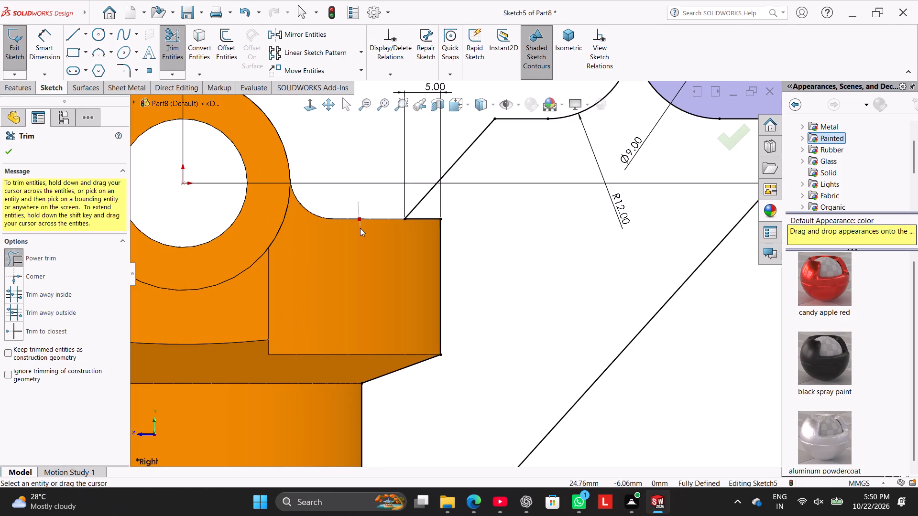
pyautogui.moveTo(360, 228); pyautogui.dragTo(360, 230)
# Trim the excess of the lower cylinder's vertical side line below the long sloped line's lower endpoint.
pyautogui.scroll(2, 380, 358)
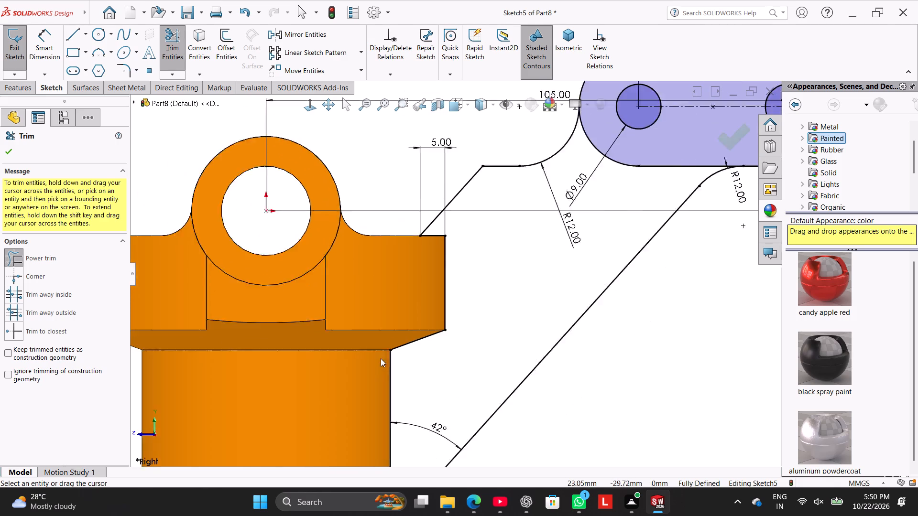
pyautogui.scroll(4, 381, 358)
pyautogui.scroll(-7, 415, 399)
pyautogui.moveTo(484, 362); pyautogui.dragTo(426, 363)
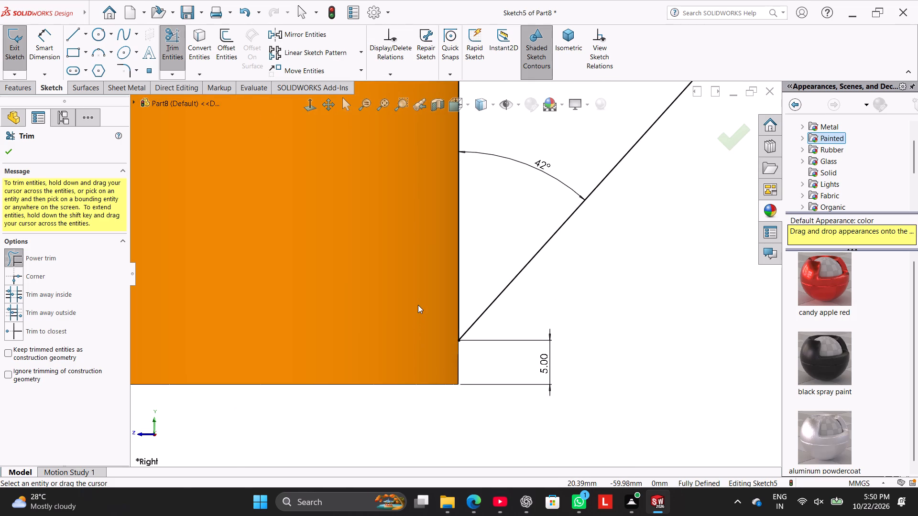
pyautogui.scroll(6, 421, 304)
pyautogui.scroll(2, 488, 265)
pyautogui.scroll(-3, 492, 233)
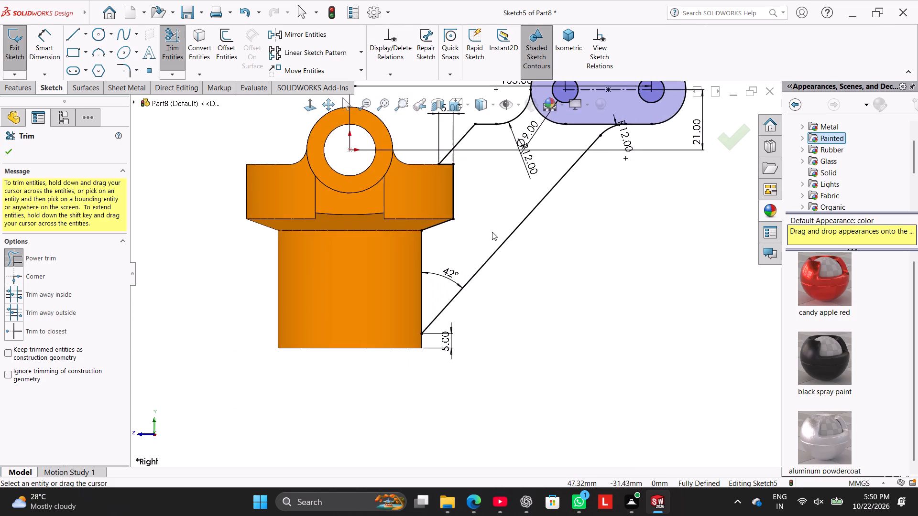
pyautogui.scroll(1, 492, 230)
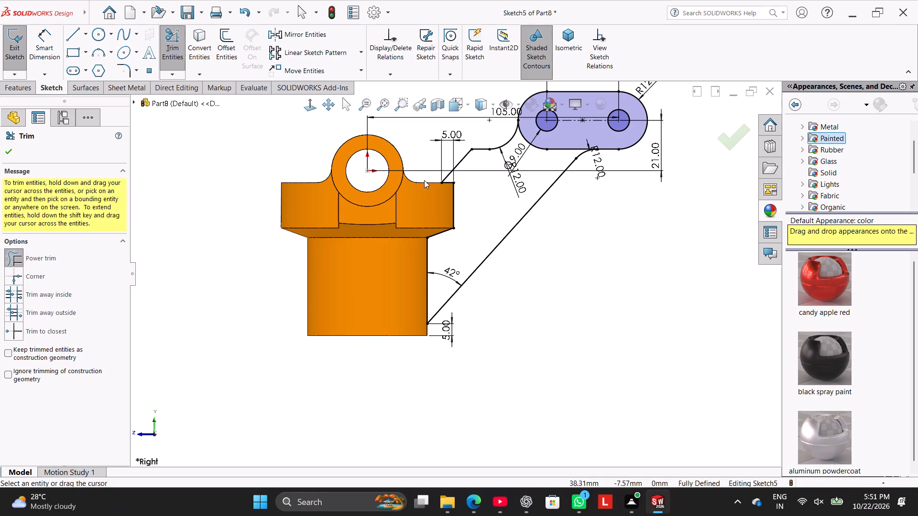
# Offset the flange top, flange side, slanted underside and cylinder side lines 3 mm inward into the body.
pyautogui.click(224, 51)
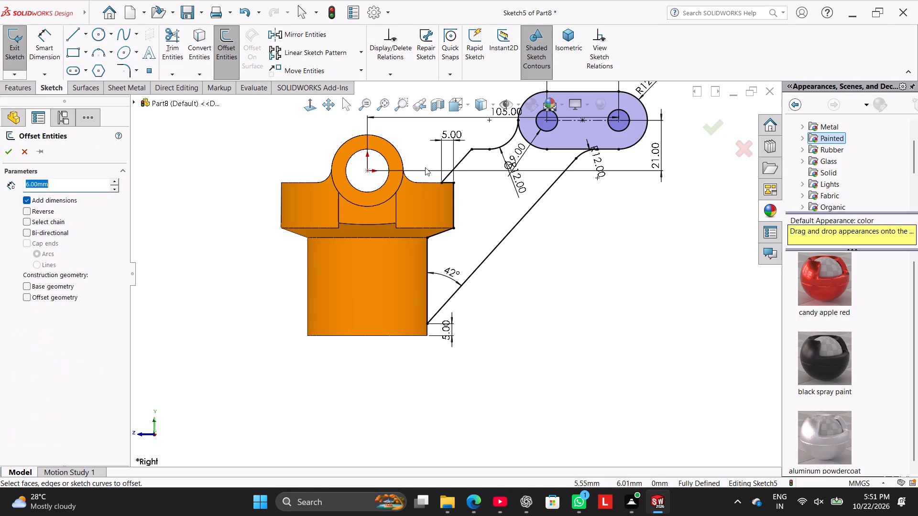
pyautogui.scroll(-3, 459, 192)
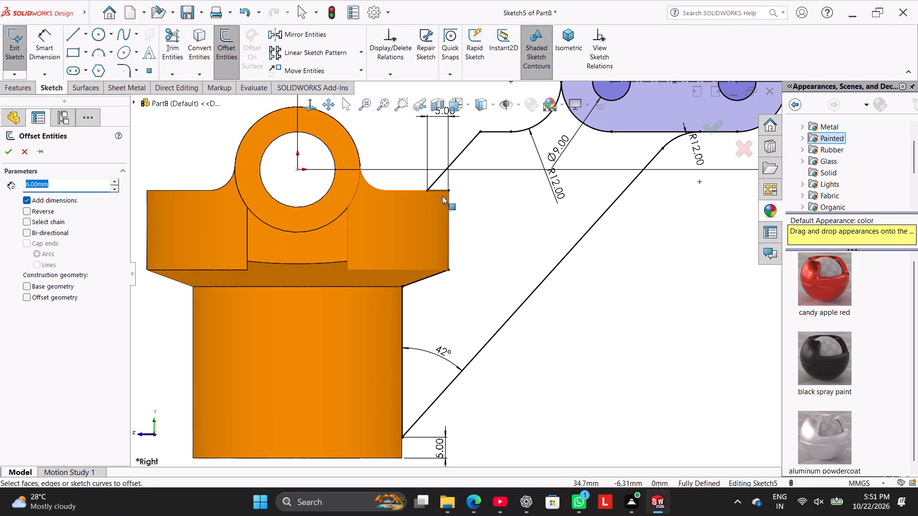
pyautogui.click(441, 192)
pyautogui.click(448, 208)
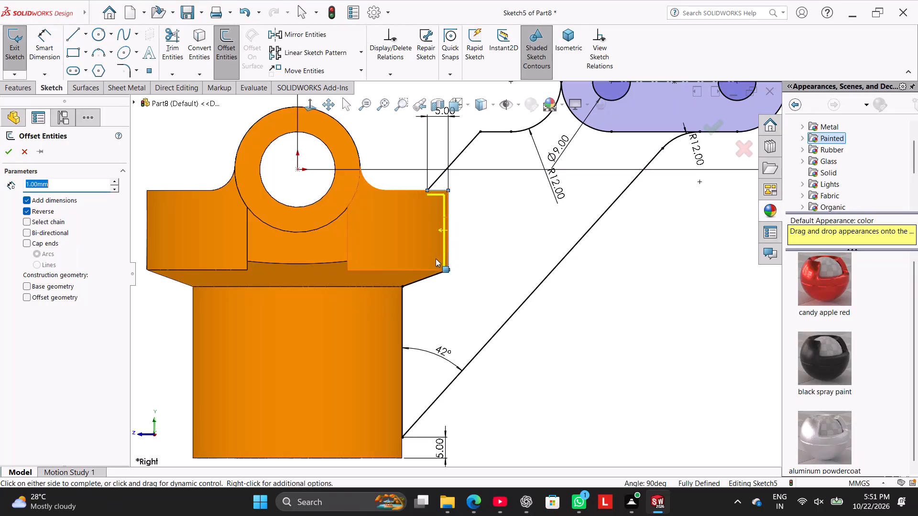
pyautogui.click(434, 273)
pyautogui.click(404, 317)
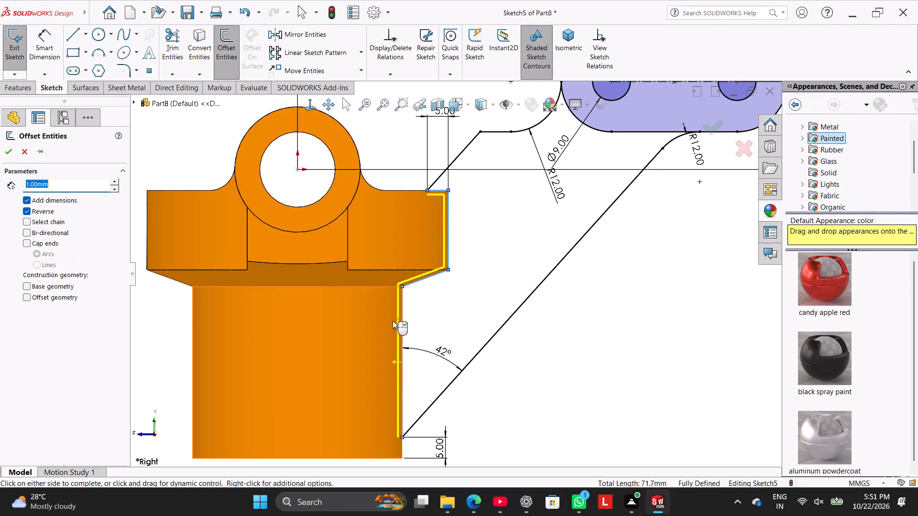
pyautogui.press('3')
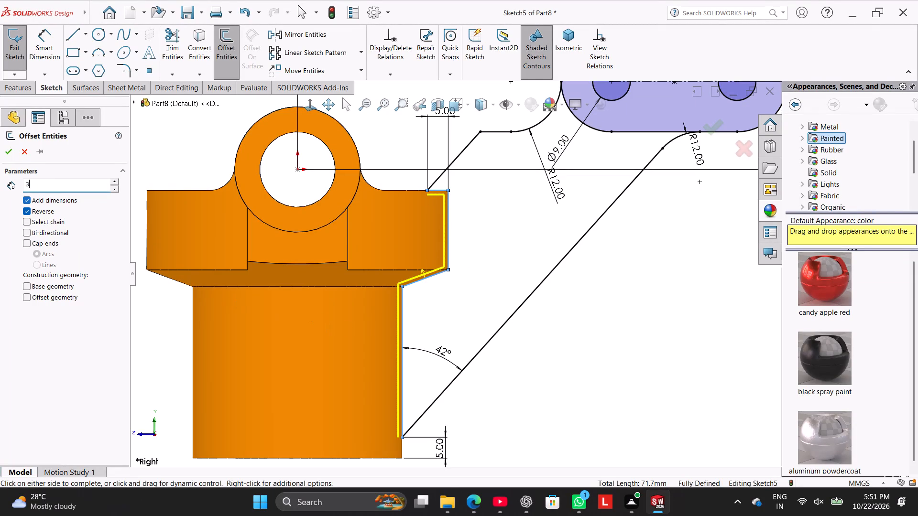
pyautogui.press('Return')
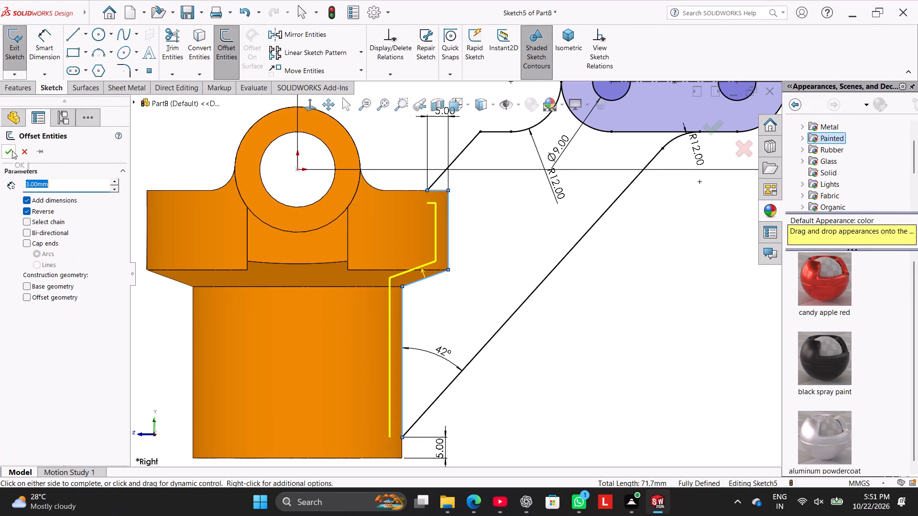
pyautogui.click(12, 150)
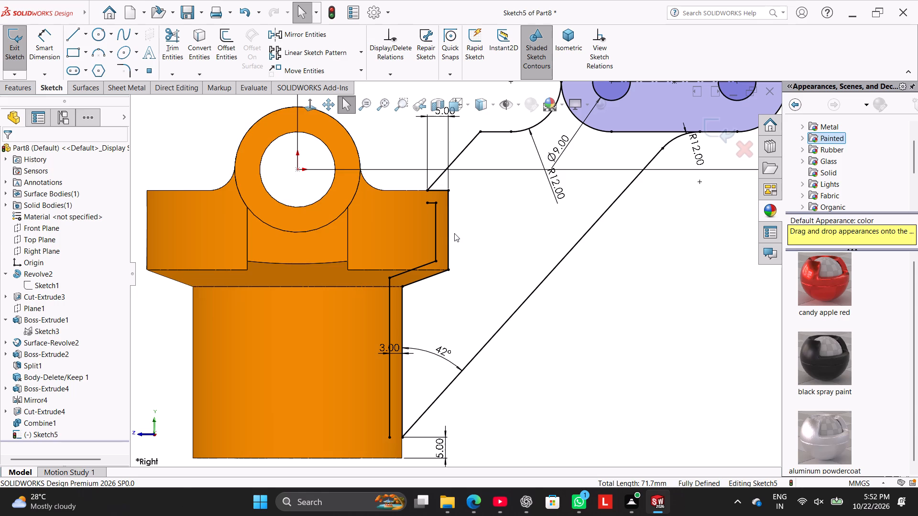
# Draw a vertical line from the short sloped line's lower endpoint to the offset chain's upper end.
pyautogui.click(73, 32)
pyautogui.scroll(-3, 418, 150)
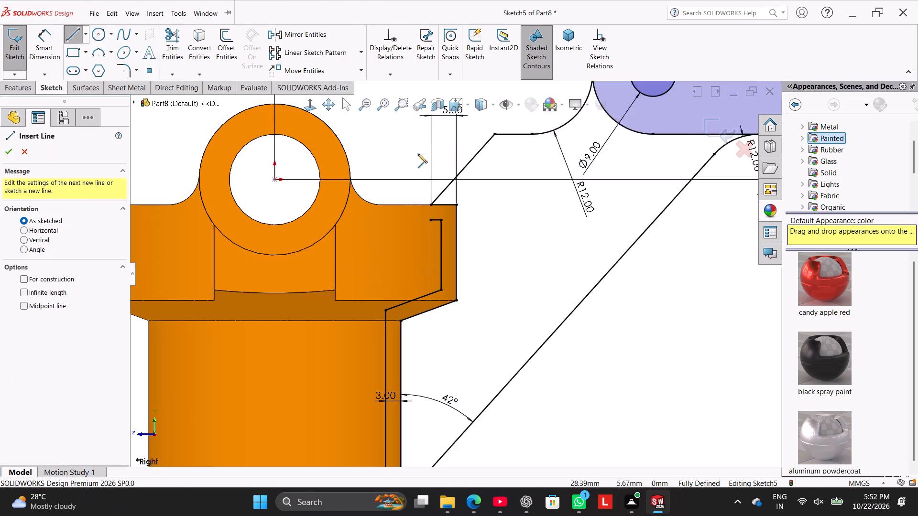
pyautogui.click(441, 252)
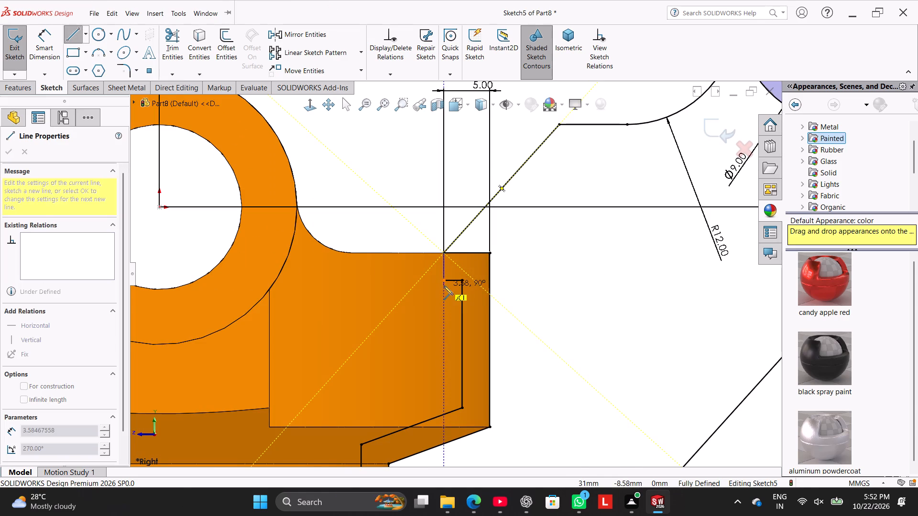
pyautogui.click(442, 280)
pyautogui.rightClick(372, 210)
pyautogui.click(388, 218)
# Draw a horizontal line from the offset chain's lower end to the long sloped line's lower endpoint.
pyautogui.scroll(7, 437, 272)
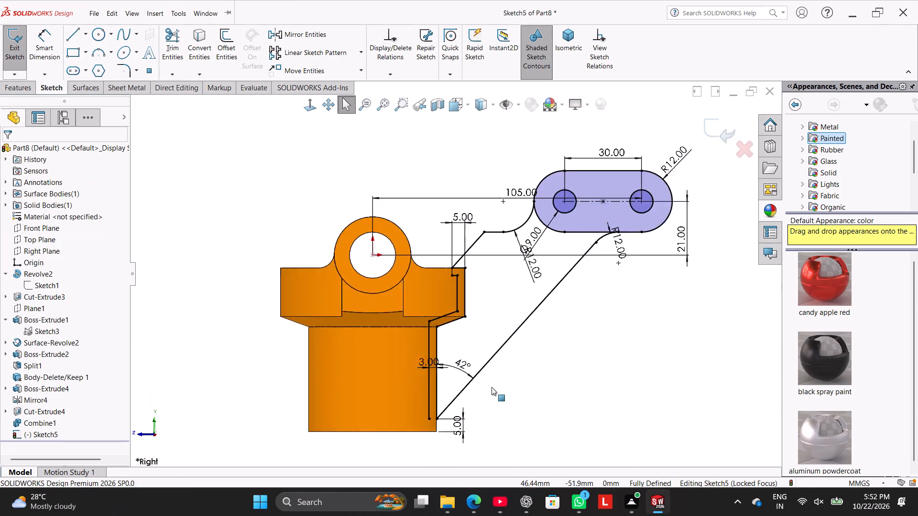
pyautogui.scroll(4, 492, 387)
pyautogui.scroll(-8, 469, 371)
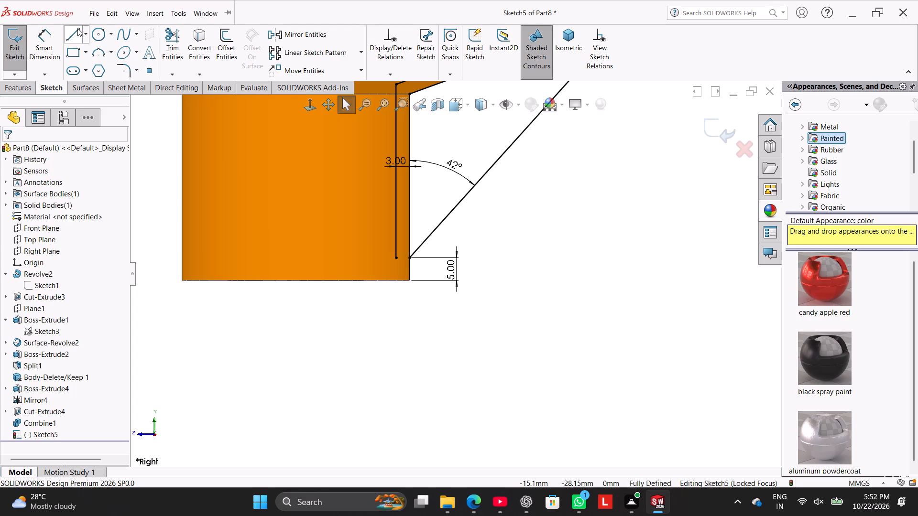
pyautogui.click(77, 28)
pyautogui.click(395, 259)
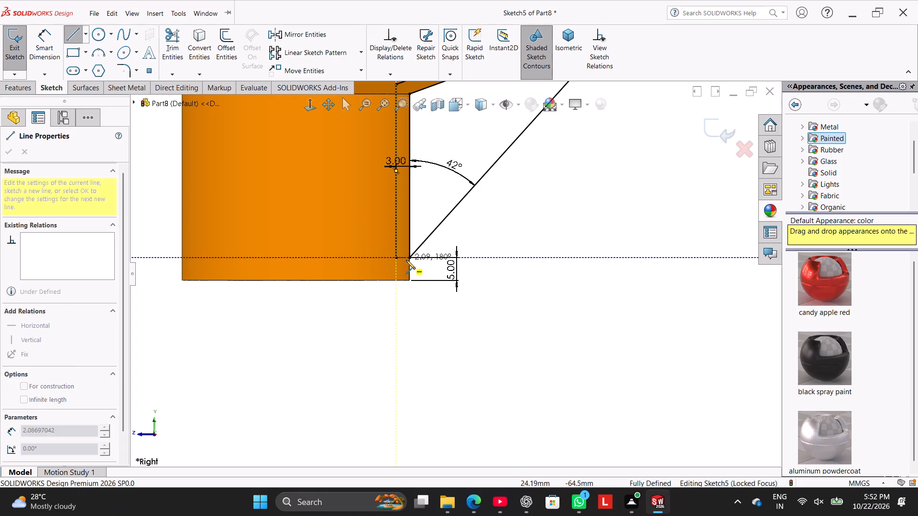
pyautogui.click(407, 260)
pyautogui.rightClick(403, 332)
pyautogui.click(430, 339)
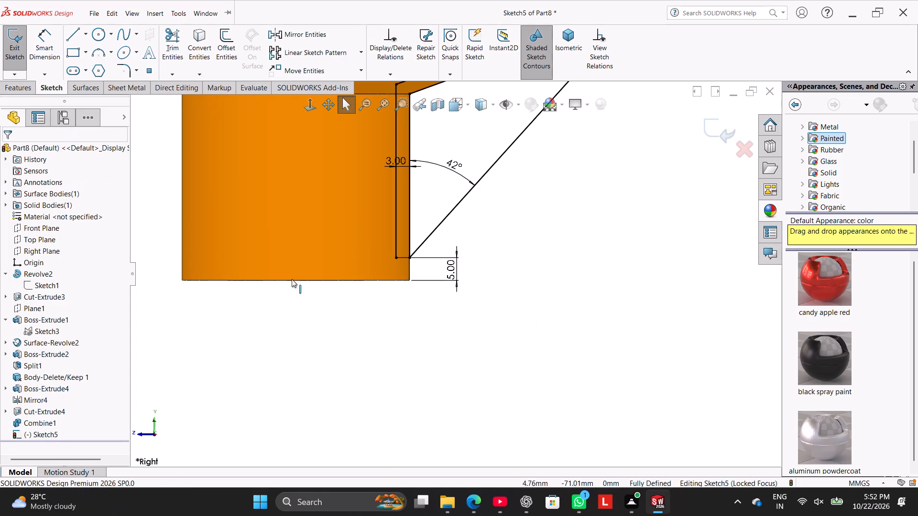
# Extrude the sloped bracket web region and the 3 mm offset strip region 10 mm Mid Plane, merged with the body.
pyautogui.click(28, 89)
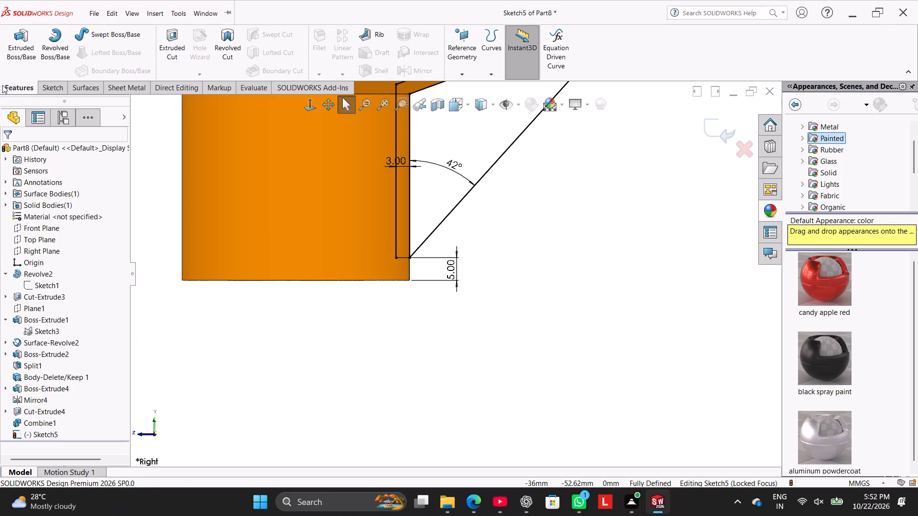
pyautogui.scroll(3, 465, 179)
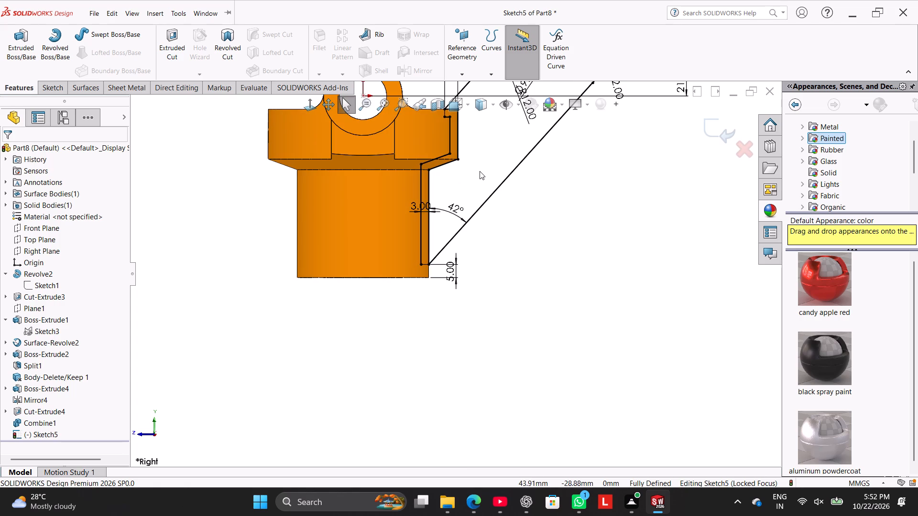
pyautogui.click(480, 171)
pyautogui.scroll(2, 257, 209)
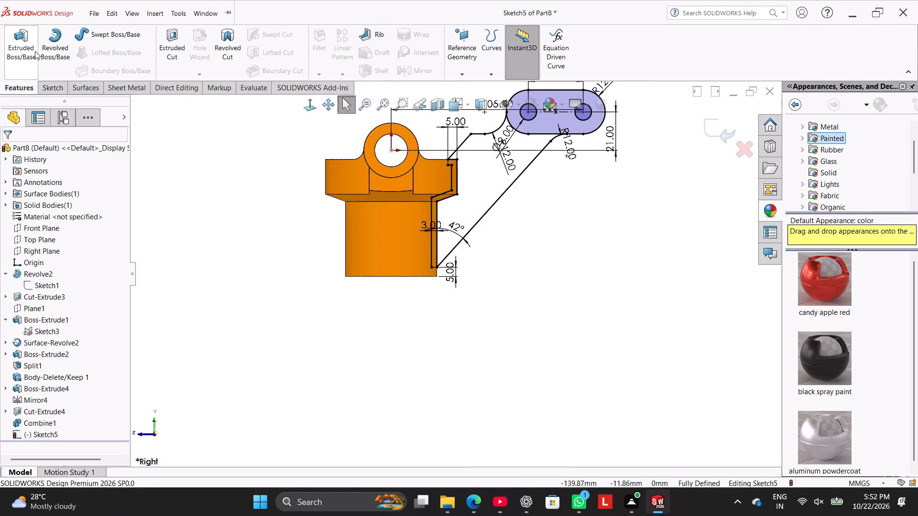
pyautogui.click(28, 47)
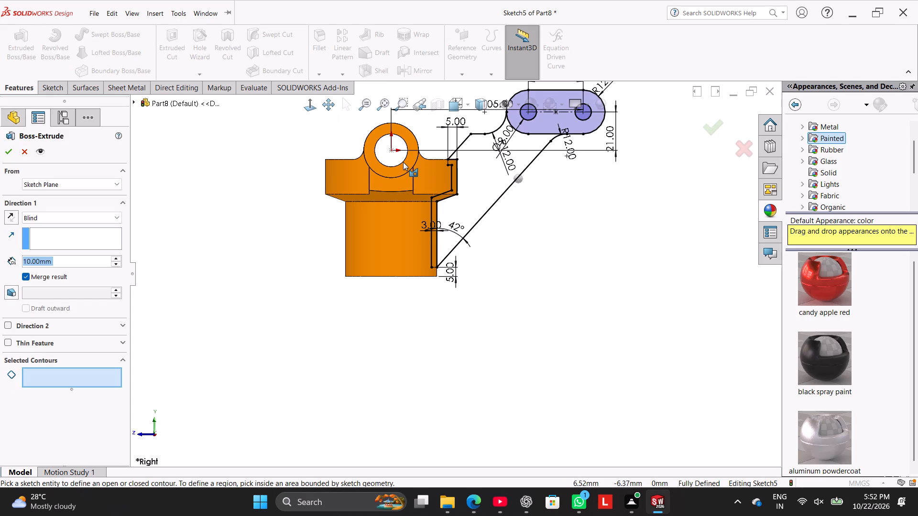
pyautogui.click(464, 200)
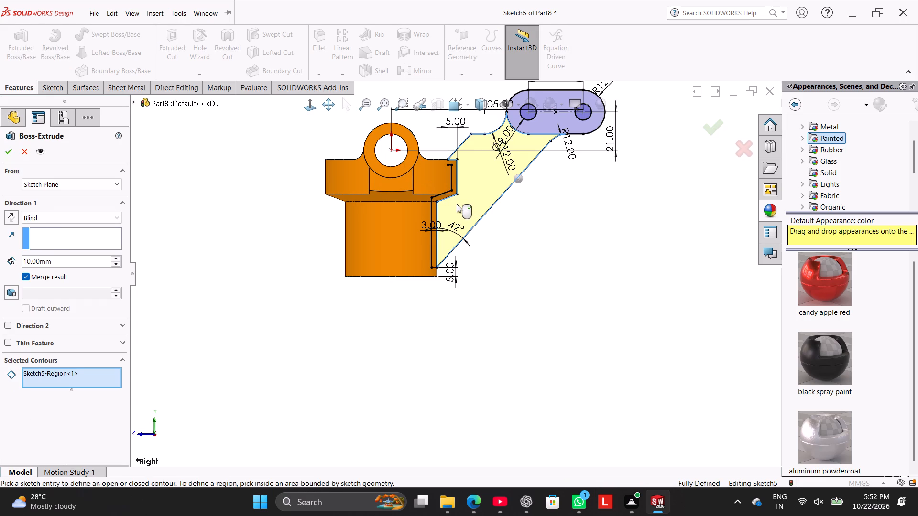
pyautogui.scroll(-2, 482, 183)
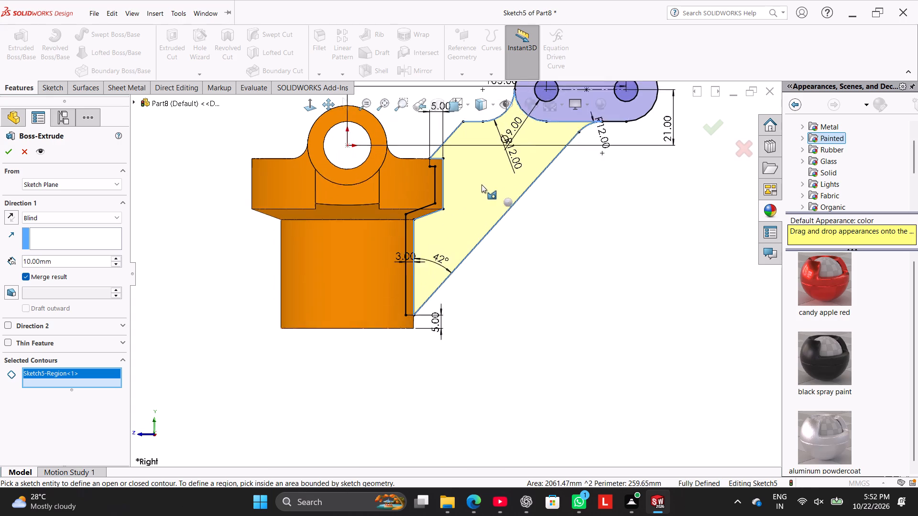
pyautogui.scroll(-1, 481, 184)
pyautogui.scroll(-1, 440, 216)
pyautogui.click(383, 247)
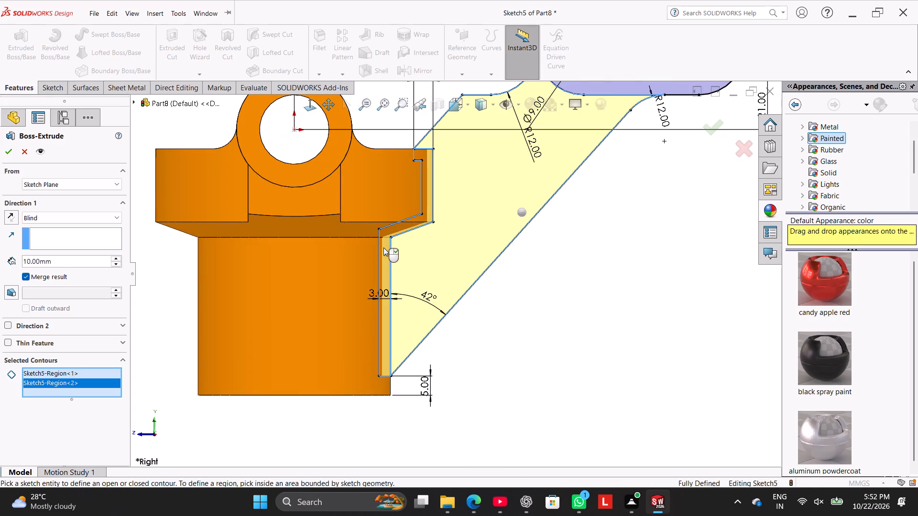
pyautogui.moveTo(436, 239); pyautogui.dragTo(436, 268, button='middle')
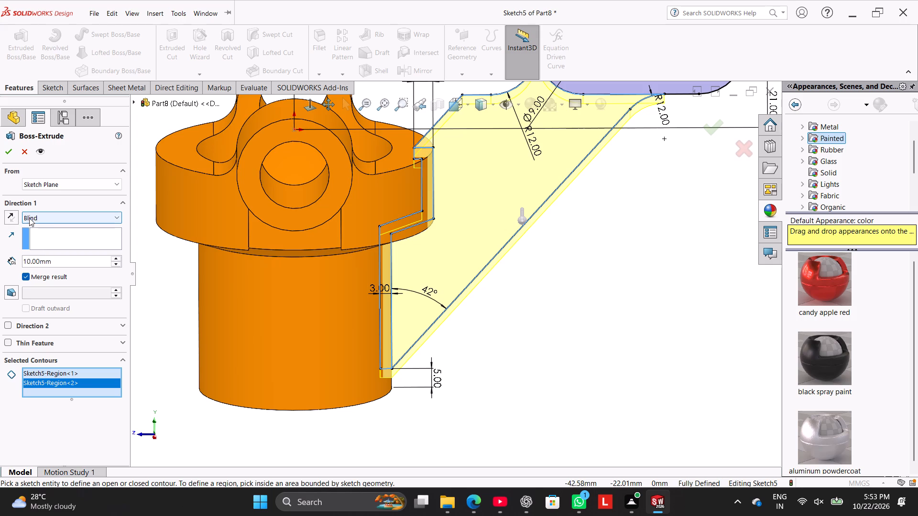
pyautogui.moveTo(482, 277); pyautogui.dragTo(489, 277, button='middle')
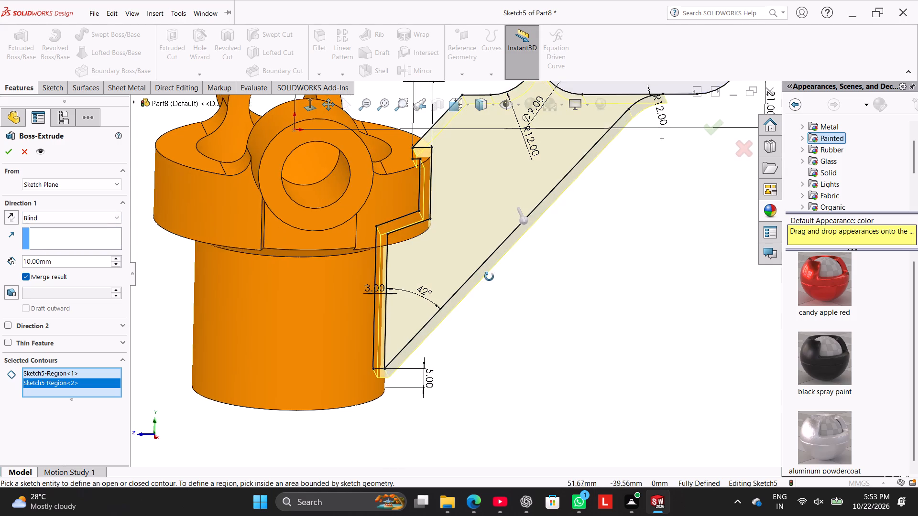
pyautogui.moveTo(489, 277); pyautogui.dragTo(491, 263, button='middle')
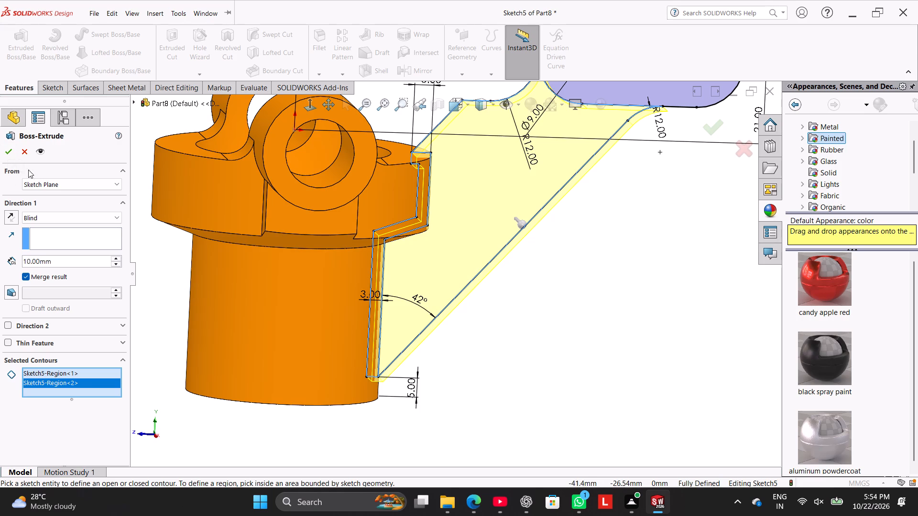
pyautogui.click(58, 220)
pyautogui.click(75, 279)
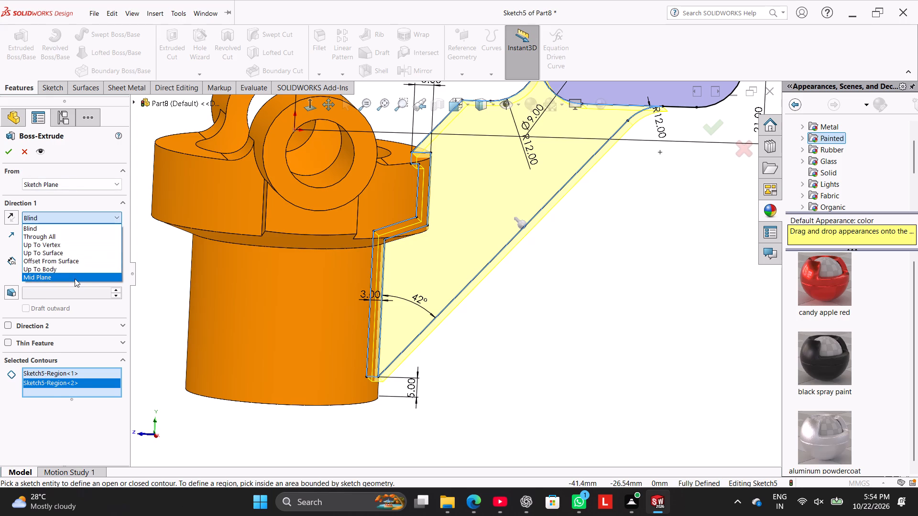
pyautogui.click(10, 154)
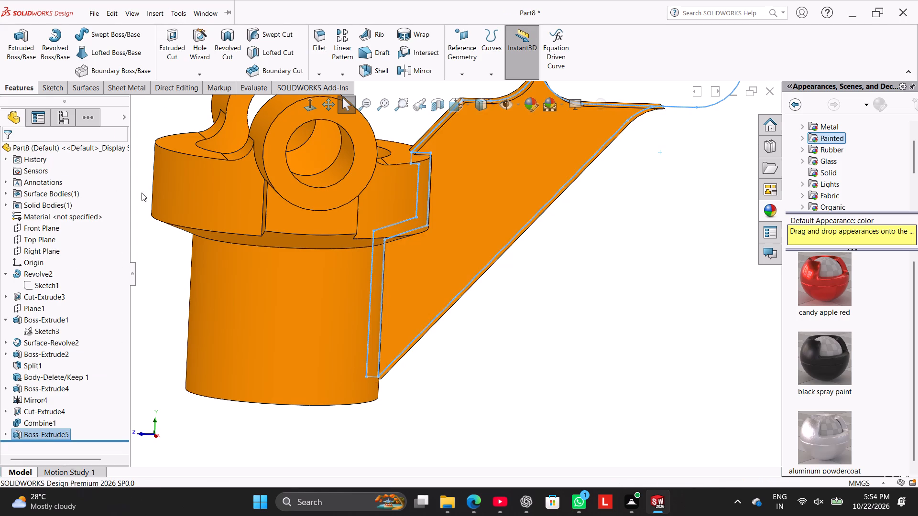
pyautogui.scroll(2, 454, 226)
pyautogui.click(560, 296)
pyautogui.moveTo(522, 273); pyautogui.dragTo(512, 293, button='middle')
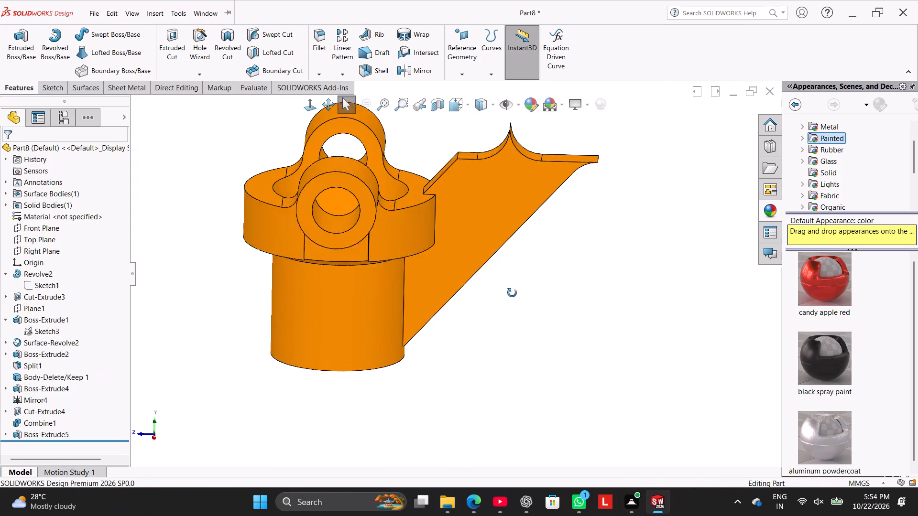
# Extrude the two-hole slot region of Sketch5 18 mm Mid Plane, merged with the body.
pyautogui.moveTo(512, 293); pyautogui.dragTo(515, 279, button='middle')
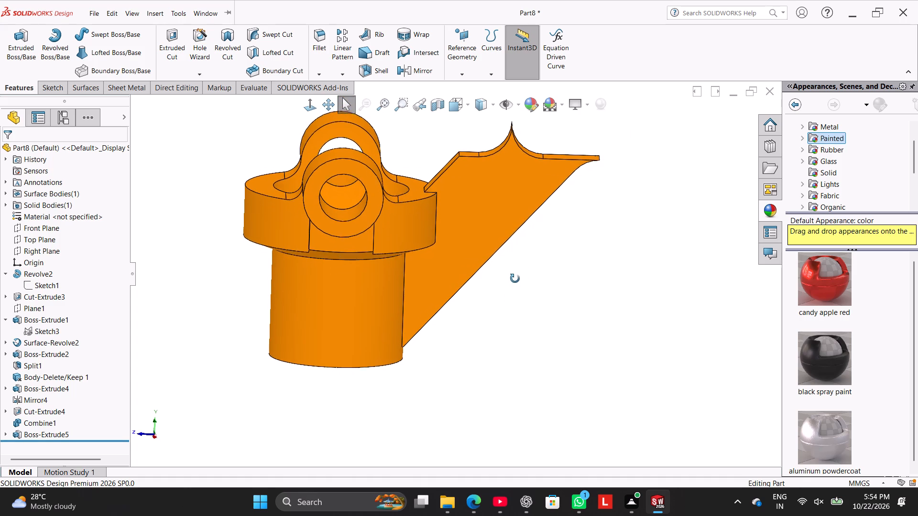
pyautogui.moveTo(515, 279); pyautogui.dragTo(519, 264, button='middle')
pyautogui.moveTo(523, 259); pyautogui.dragTo(509, 258, button='middle')
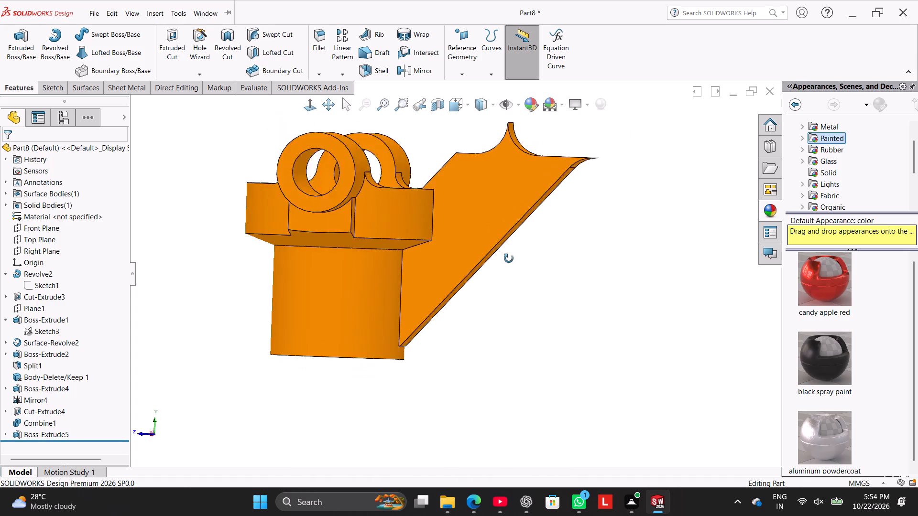
pyautogui.moveTo(509, 258); pyautogui.dragTo(524, 289, button='middle')
pyautogui.click(22, 55)
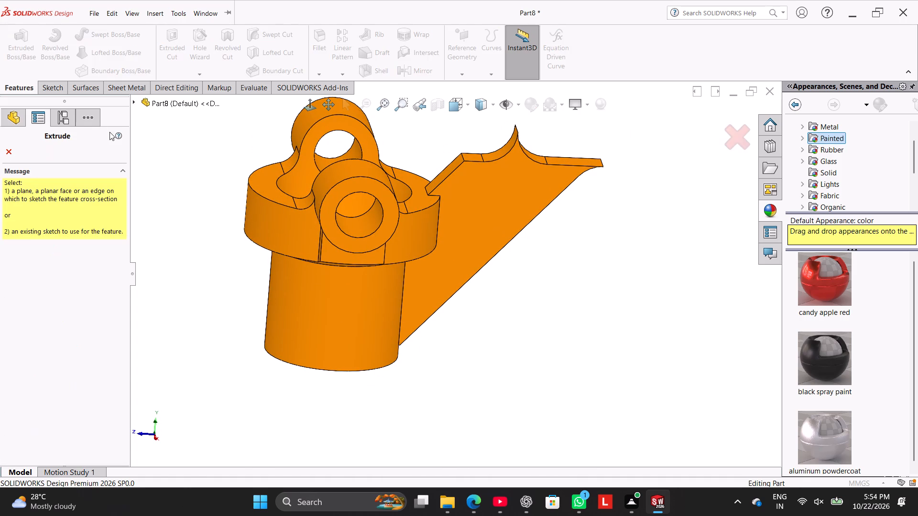
pyautogui.click(134, 104)
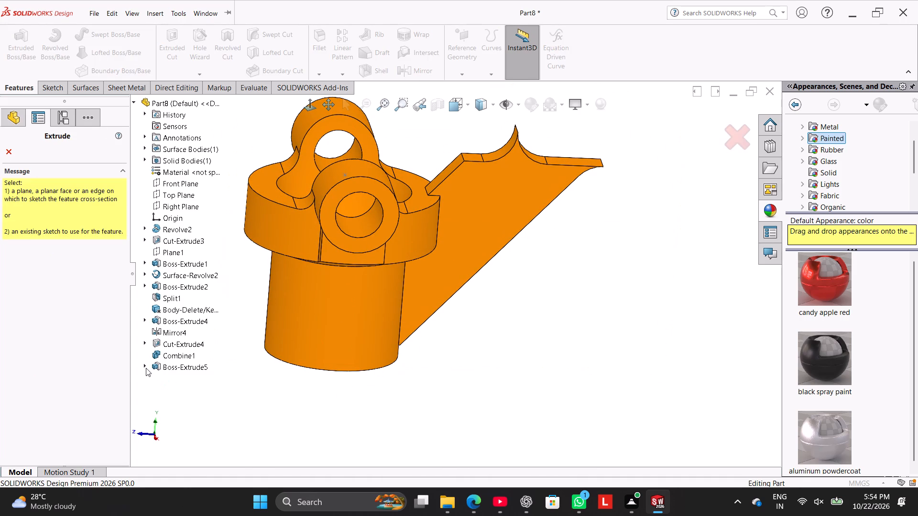
pyautogui.click(145, 366)
pyautogui.click(176, 377)
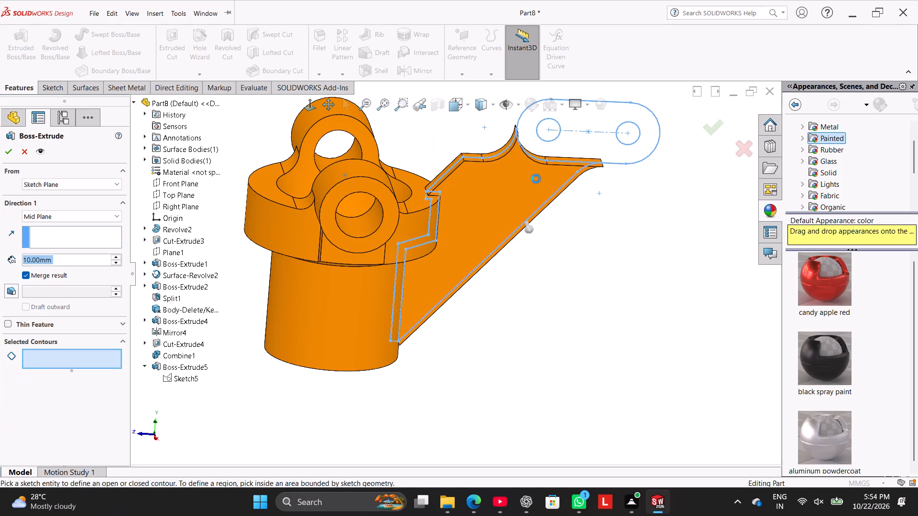
pyautogui.scroll(2, 545, 173)
pyautogui.click(545, 184)
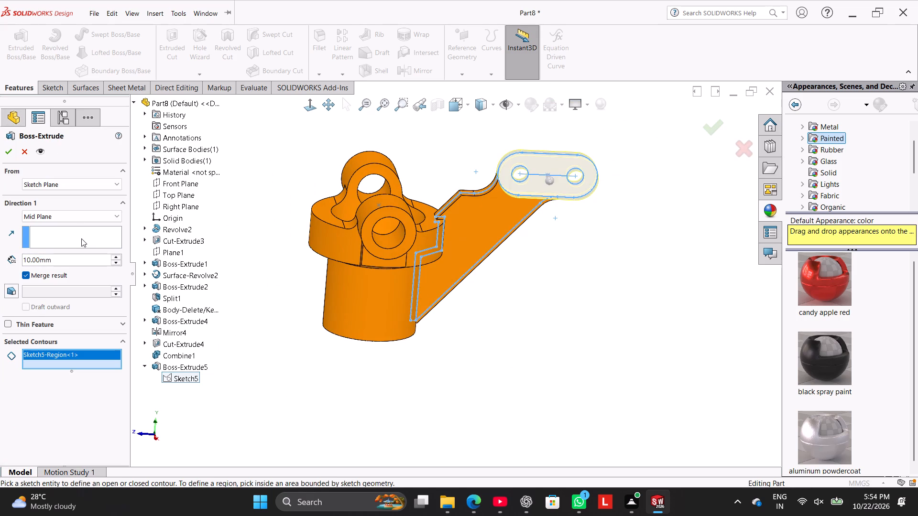
pyautogui.doubleClick(75, 259)
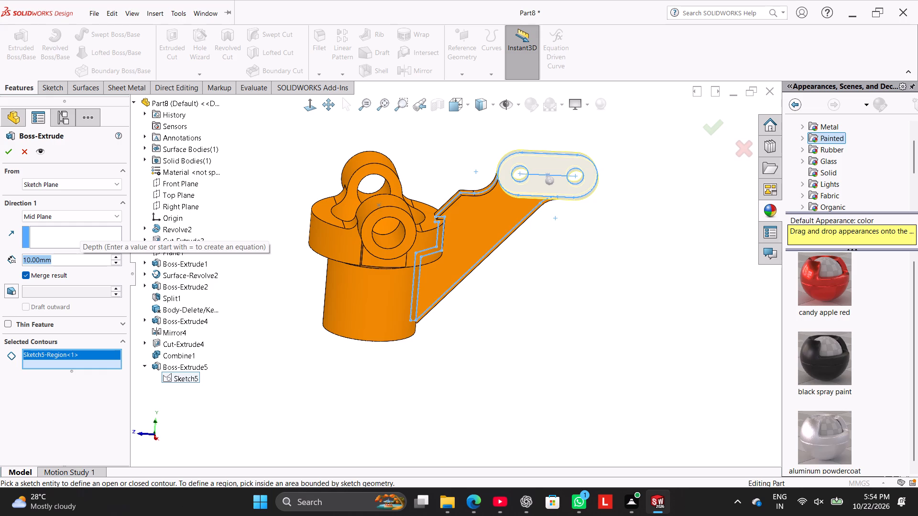
pyautogui.write('18')
pyautogui.press('Return')
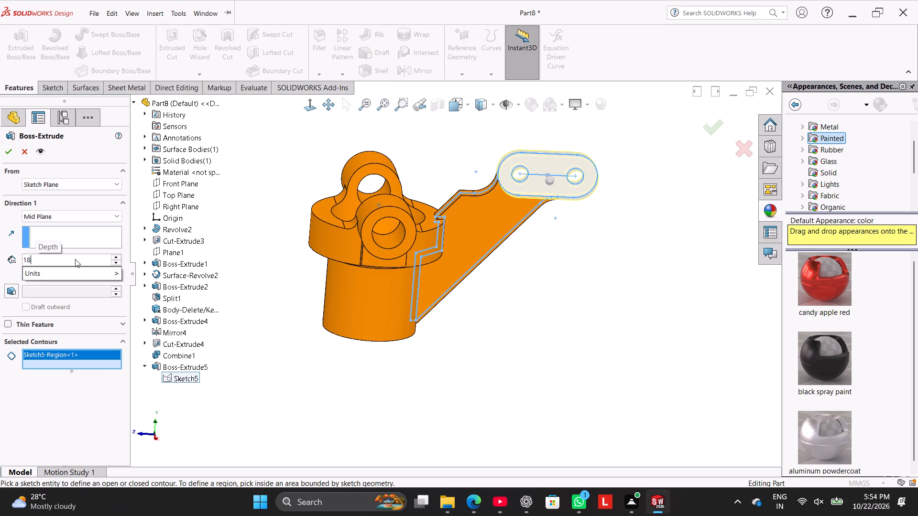
pyautogui.click(5, 150)
# Edit the whole part's appearance in isometric view and give it the light orange standard colour, RGB 252, 188, 132.
pyautogui.click(245, 229)
pyautogui.moveTo(209, 279); pyautogui.dragTo(313, 227, button='right')
pyautogui.click(209, 282)
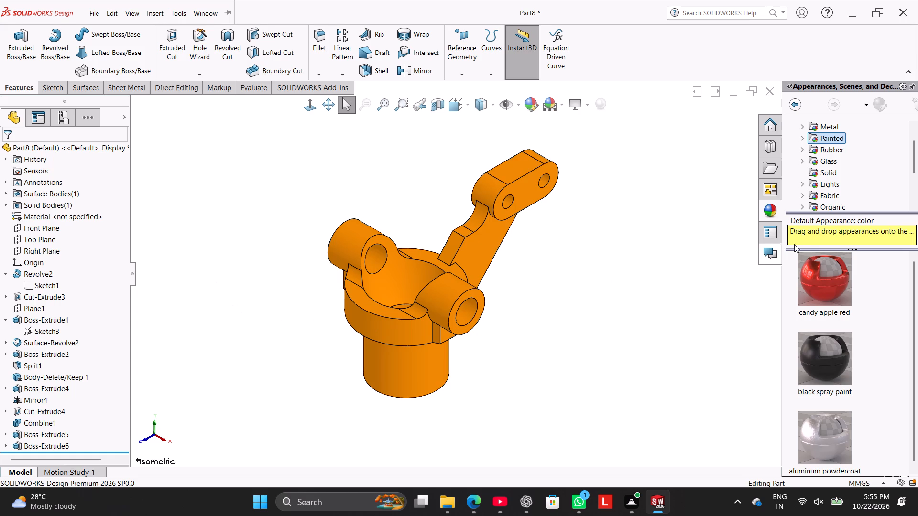
pyautogui.click(538, 103)
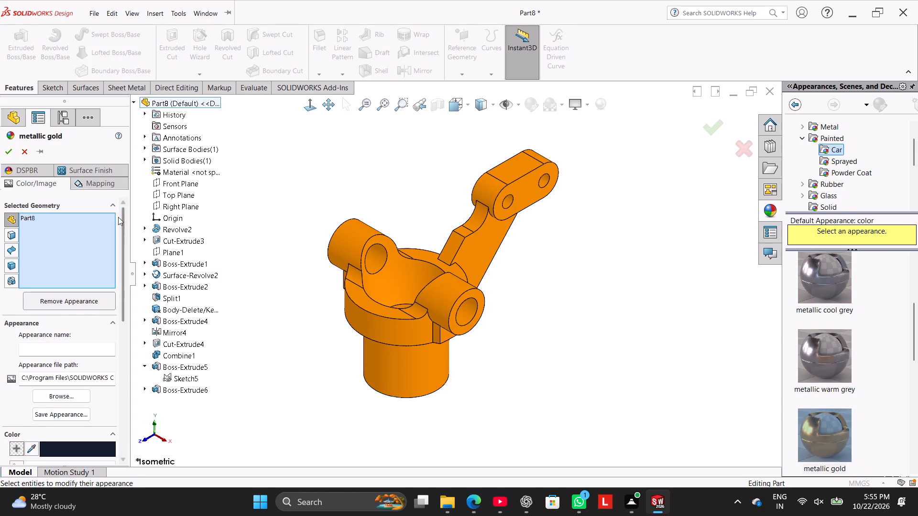
pyautogui.moveTo(123, 220); pyautogui.dragTo(114, 315)
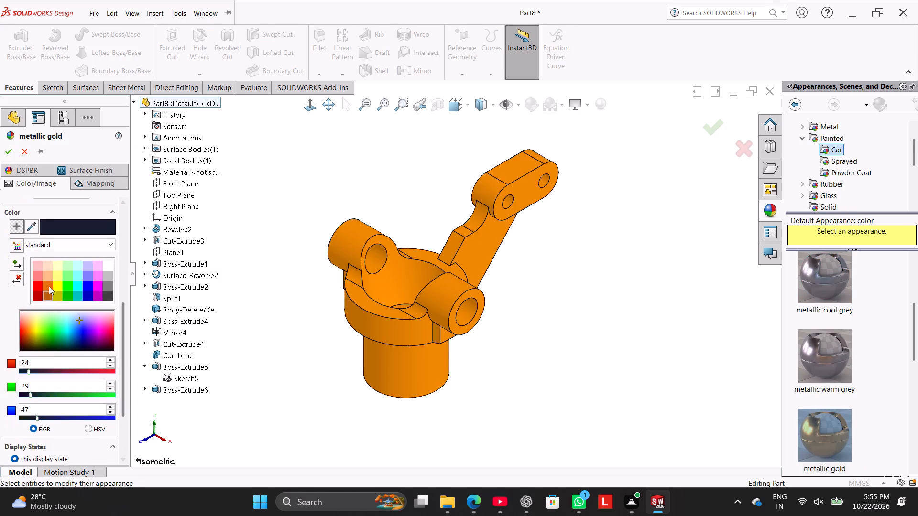
pyautogui.click(47, 279)
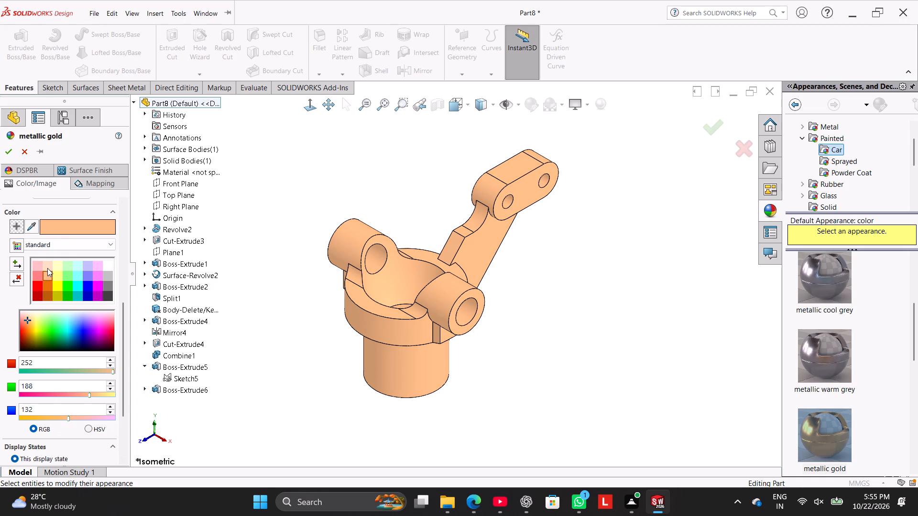
pyautogui.click(47, 266)
pyautogui.click(46, 274)
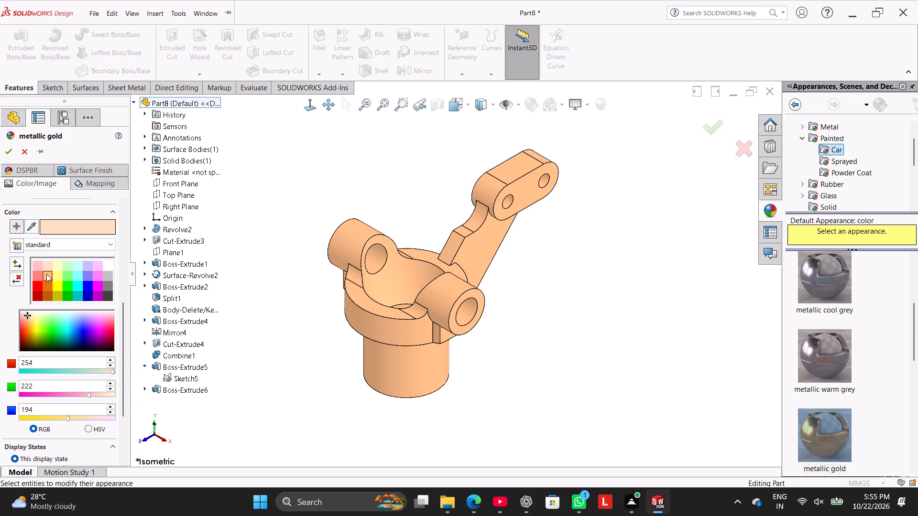
pyautogui.click(46, 283)
pyautogui.click(46, 274)
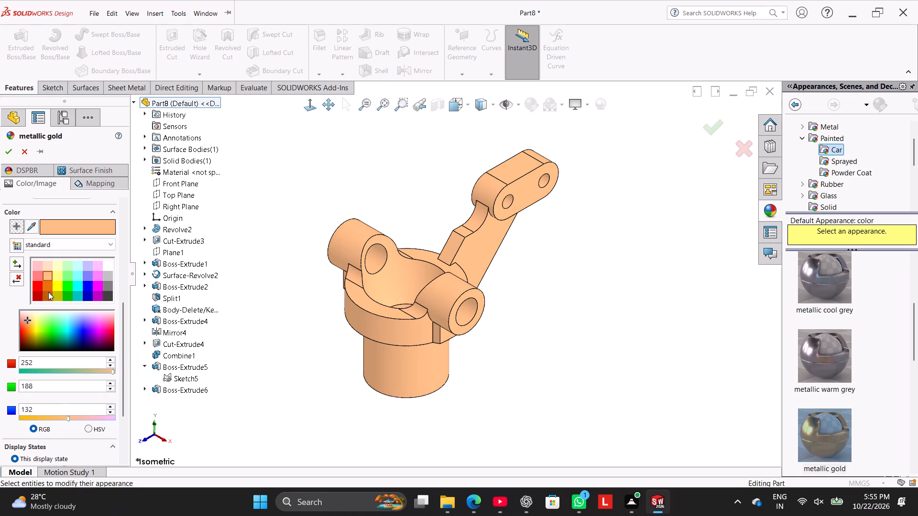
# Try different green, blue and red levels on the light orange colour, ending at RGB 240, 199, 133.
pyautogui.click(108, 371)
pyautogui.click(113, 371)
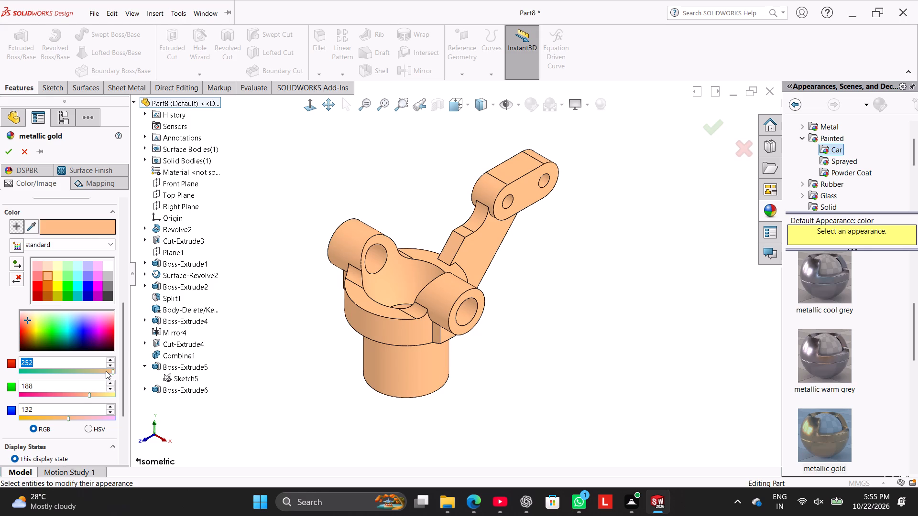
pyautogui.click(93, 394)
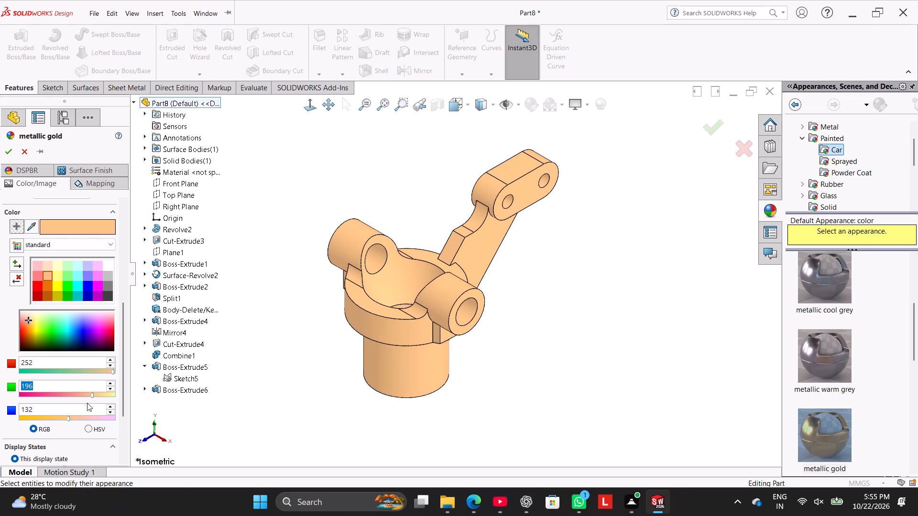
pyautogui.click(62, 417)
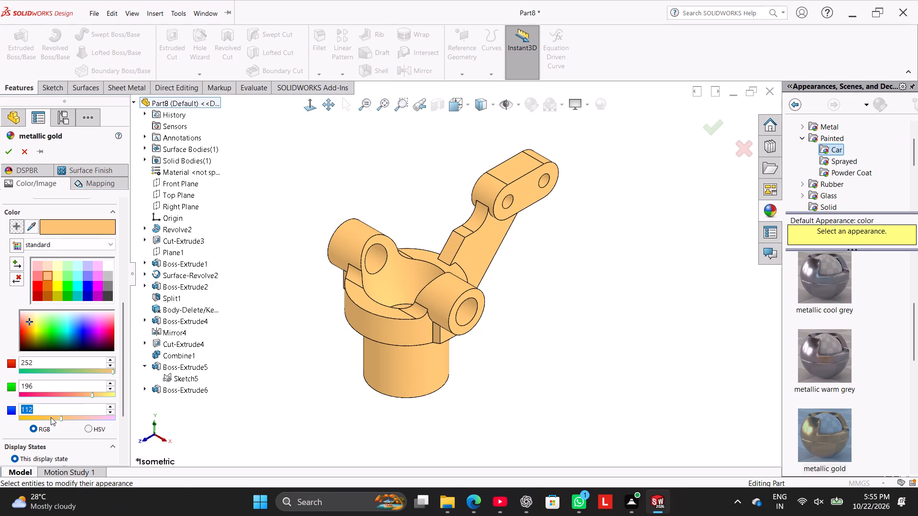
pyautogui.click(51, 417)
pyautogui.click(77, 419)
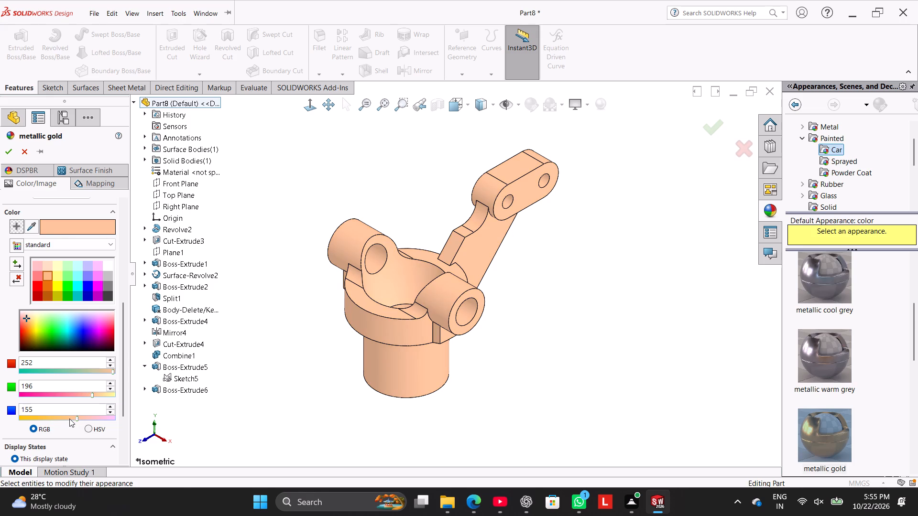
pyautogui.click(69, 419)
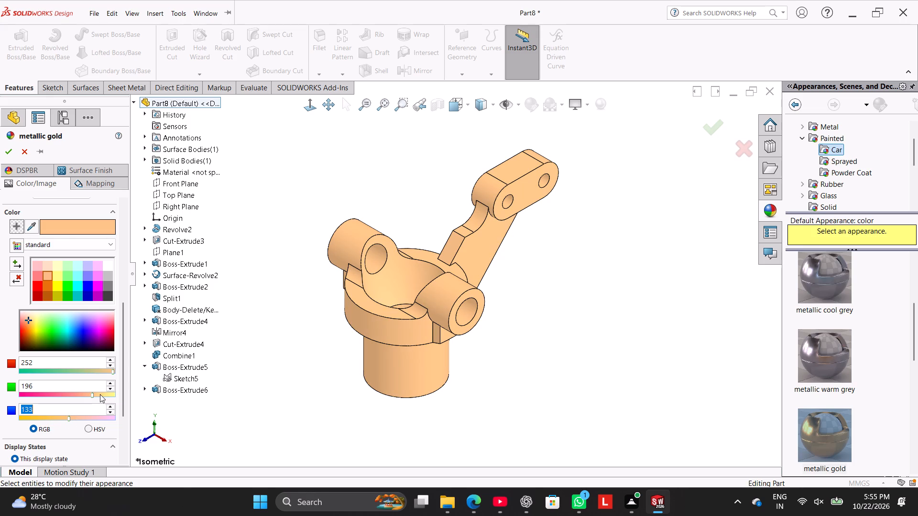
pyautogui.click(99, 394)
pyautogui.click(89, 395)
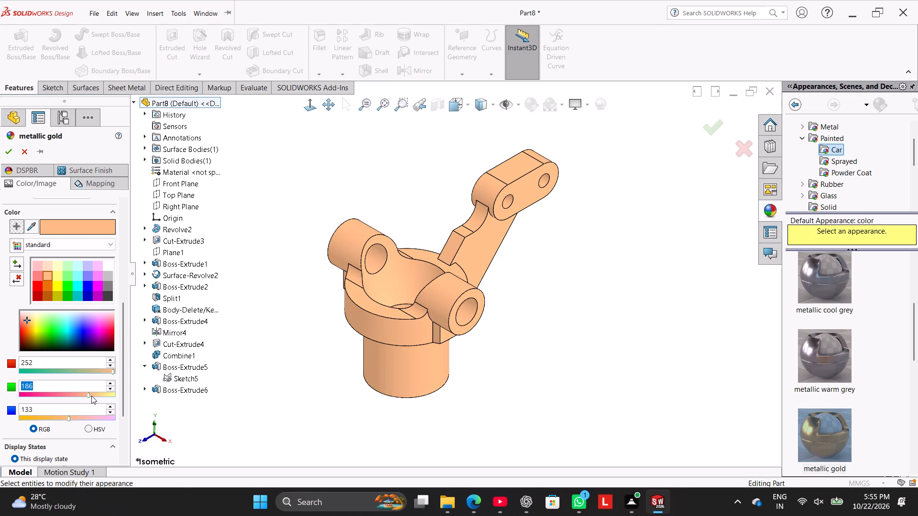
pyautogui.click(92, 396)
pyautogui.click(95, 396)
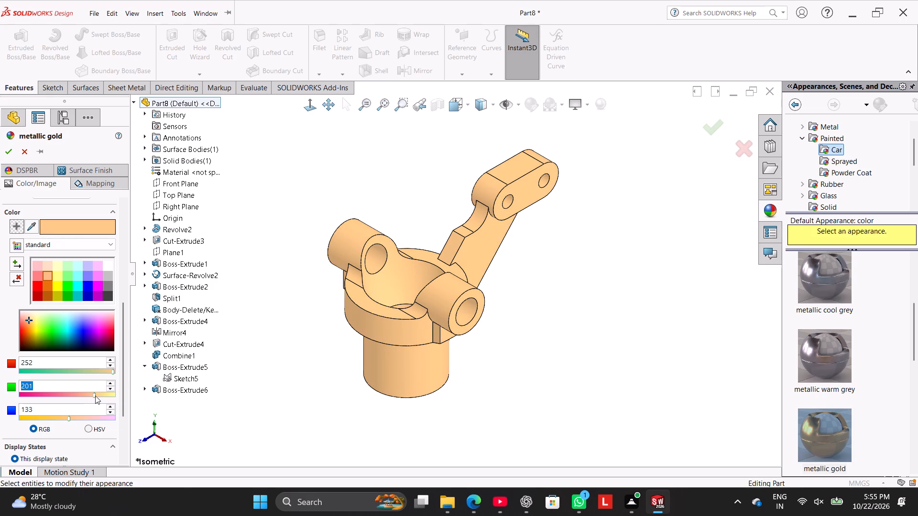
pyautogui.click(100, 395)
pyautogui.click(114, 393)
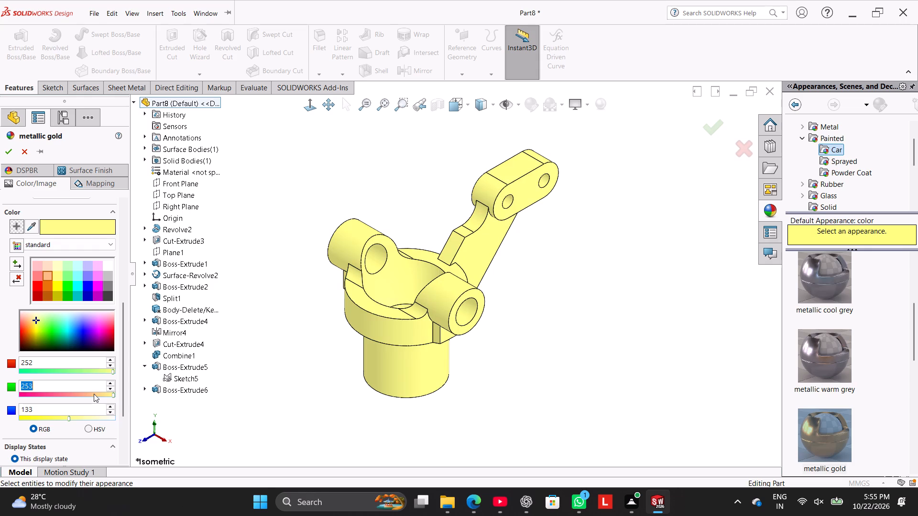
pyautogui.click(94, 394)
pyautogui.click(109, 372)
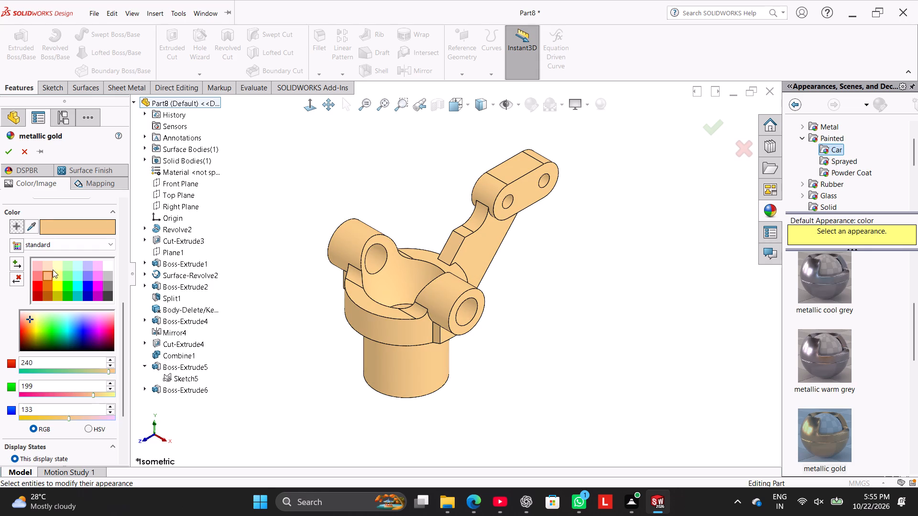
# Reapply the light orange standard colour and lower its red level to 221, giving the part a tan RGB 221, 188, 132.
pyautogui.click(47, 275)
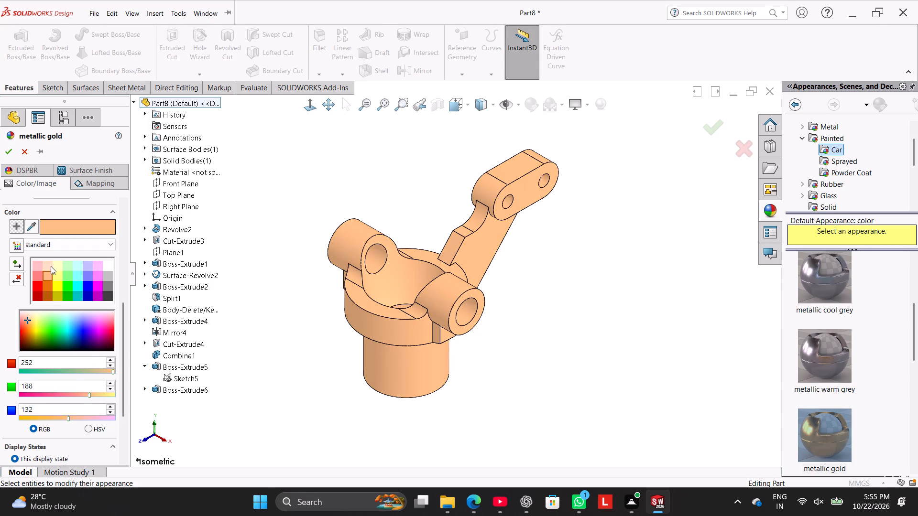
pyautogui.click(50, 266)
pyautogui.click(47, 275)
pyautogui.moveTo(113, 371); pyautogui.dragTo(106, 372)
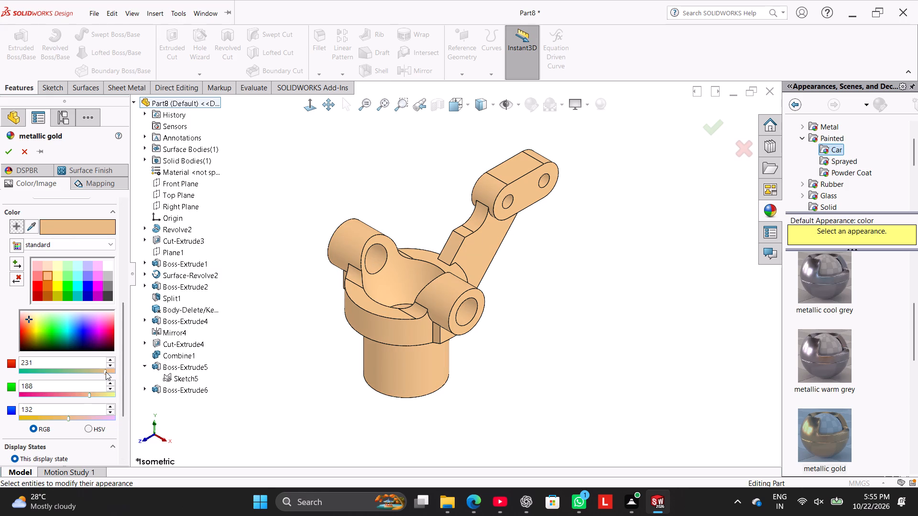
pyautogui.moveTo(106, 372); pyautogui.dragTo(109, 372)
pyautogui.moveTo(109, 372); pyautogui.dragTo(116, 373)
pyautogui.moveTo(116, 373); pyautogui.dragTo(111, 373)
pyautogui.moveTo(111, 373); pyautogui.dragTo(106, 374)
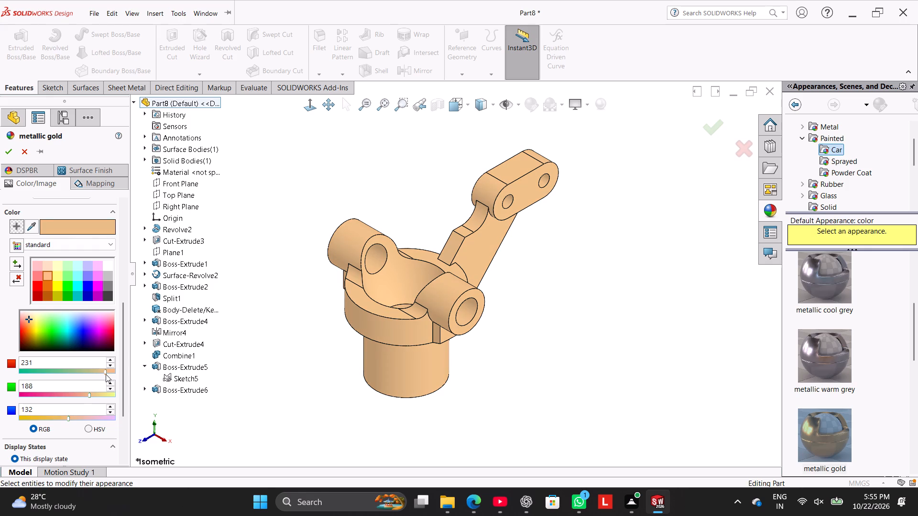
pyautogui.moveTo(106, 374); pyautogui.dragTo(102, 374)
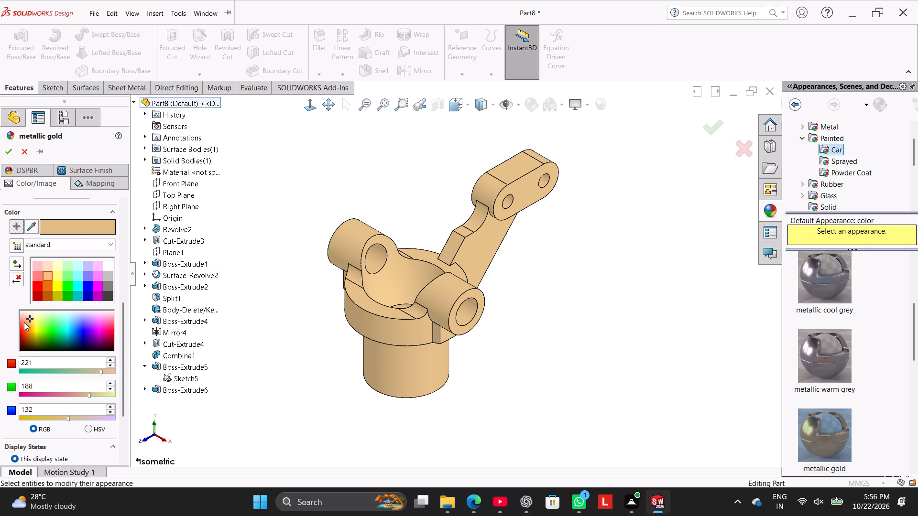
pyautogui.click(9, 151)
# Save the part under the name Lever Support Bracket as a SOLIDWORKS part file.
pyautogui.moveTo(229, 363); pyautogui.dragTo(320, 240, button='right')
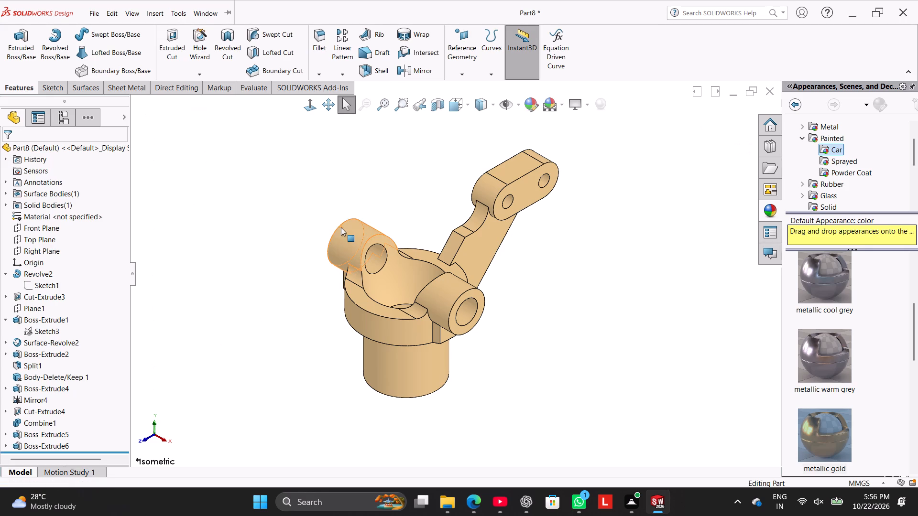
pyautogui.click(185, 128)
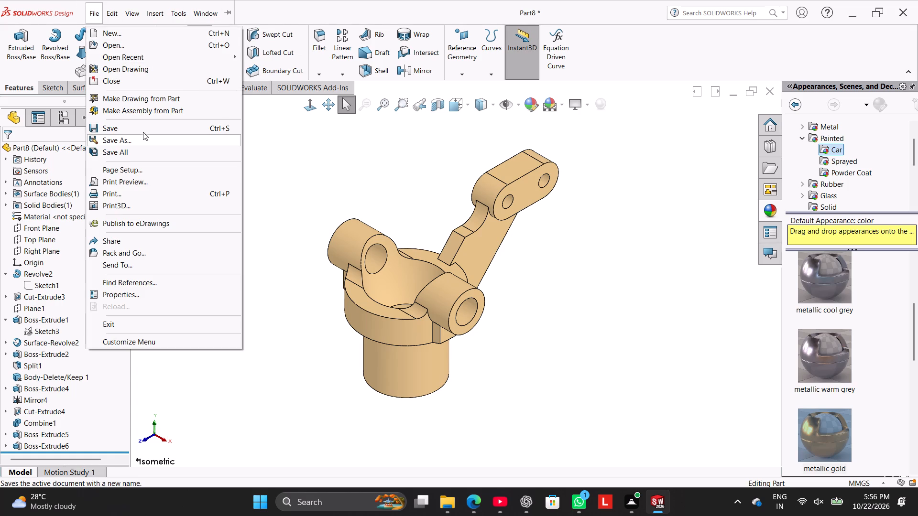
pyautogui.click(145, 136)
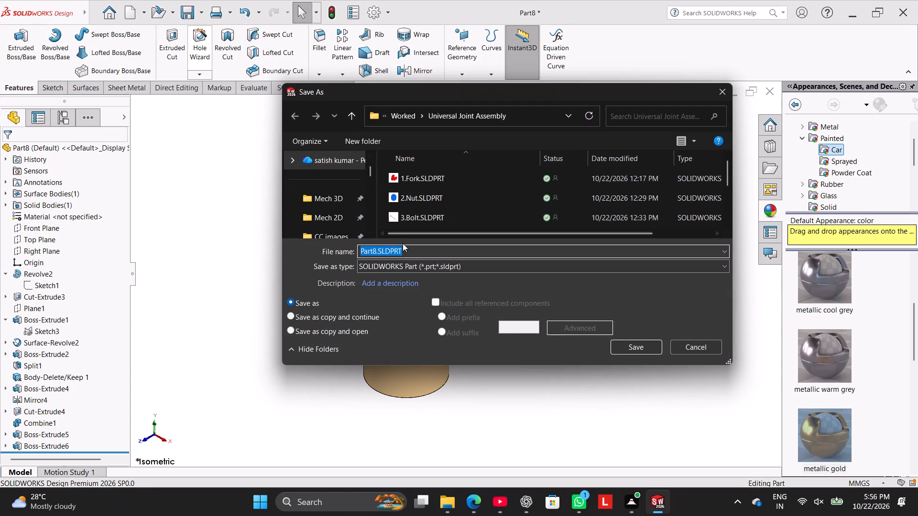
pyautogui.hotkey('ctrl', 'v')
pyautogui.click(620, 348)
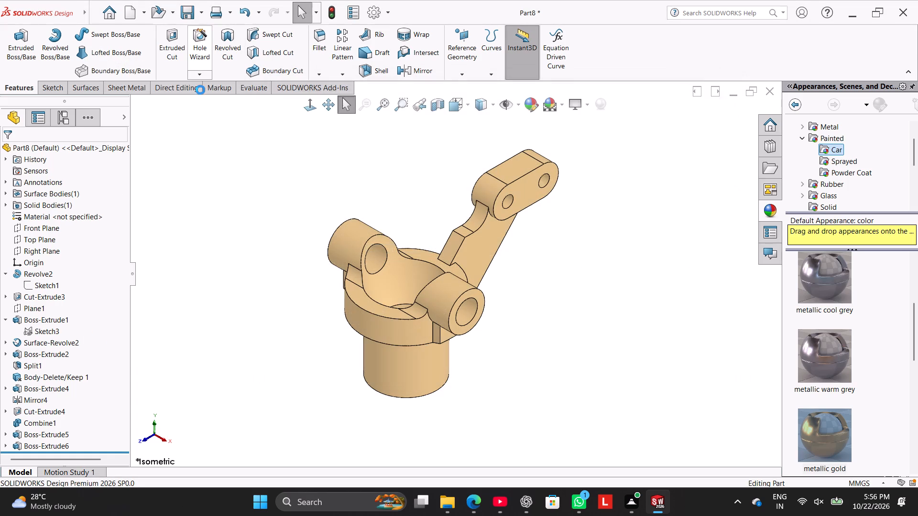
# Save a copy of the bracket in Adobe Portable Document Format (*.pdf).
pyautogui.click(201, 16)
pyautogui.click(212, 45)
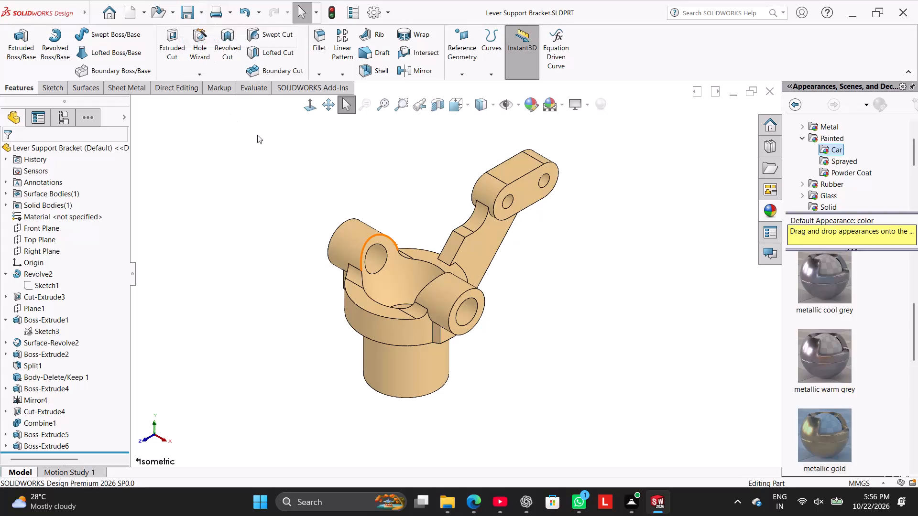
pyautogui.click(416, 265)
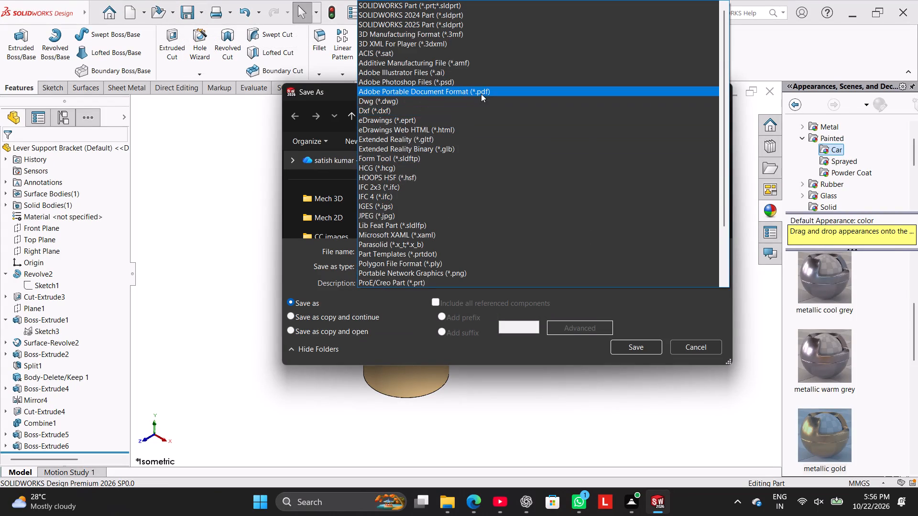
pyautogui.click(481, 92)
pyautogui.click(622, 370)
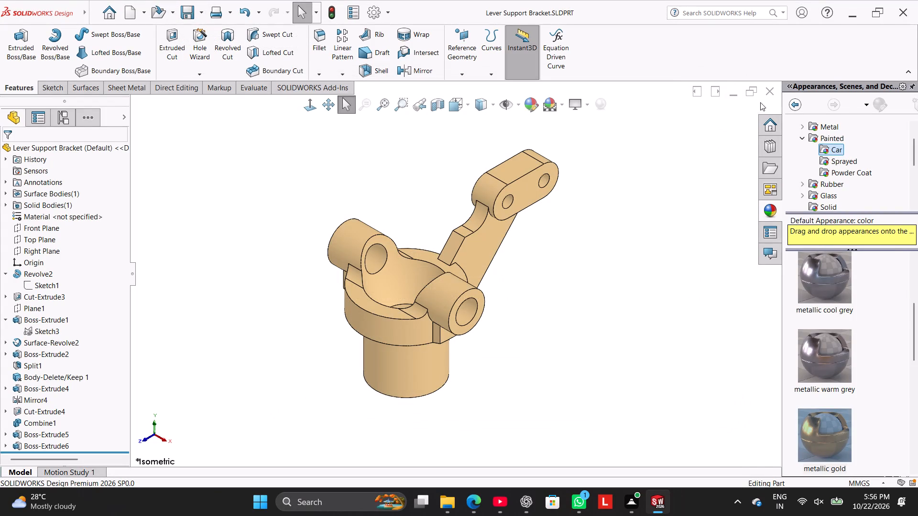
# Close the Lever Support Bracket part.
pyautogui.click(768, 94)
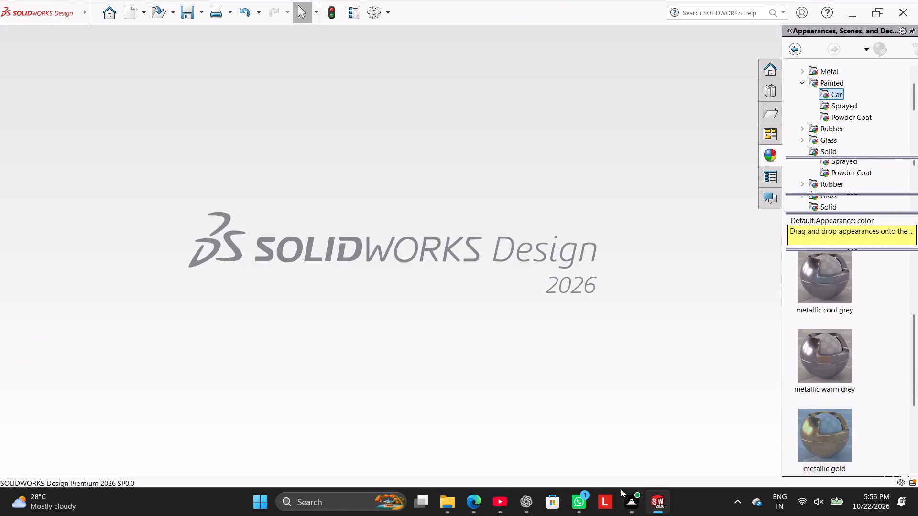